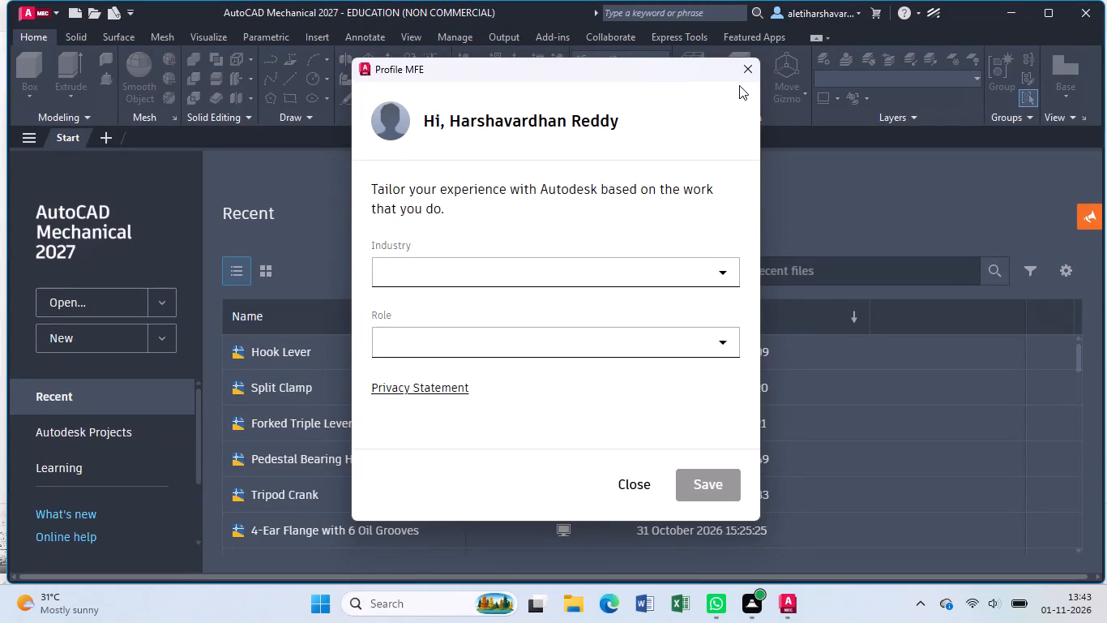
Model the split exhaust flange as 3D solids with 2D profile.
Dismiss the profile prompt and create a new blank drawing.
click(759, 65)
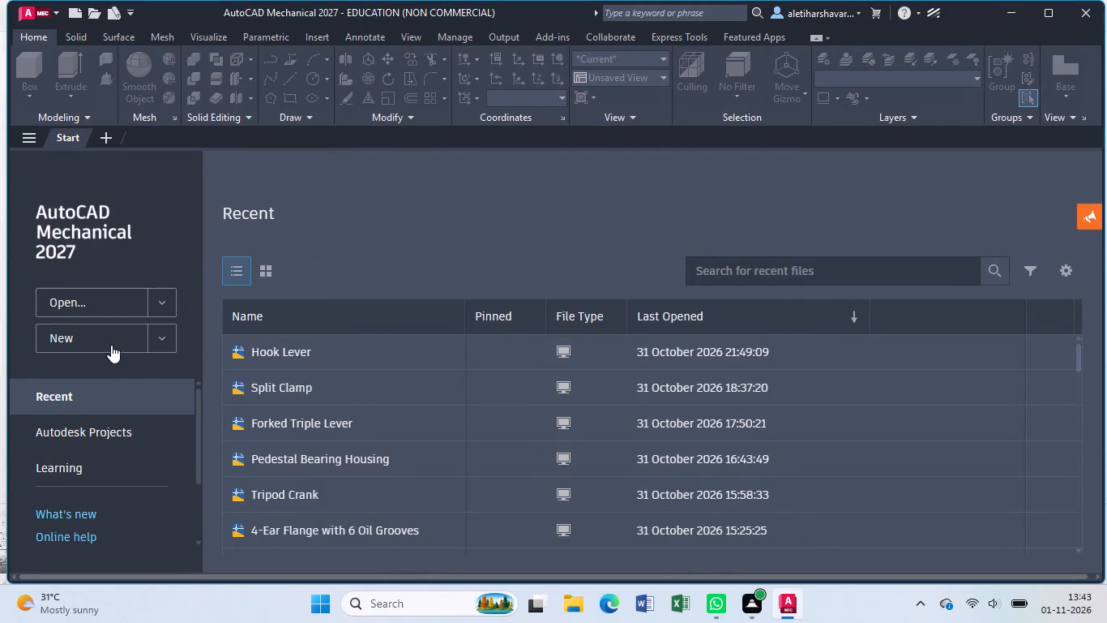
click(109, 346)
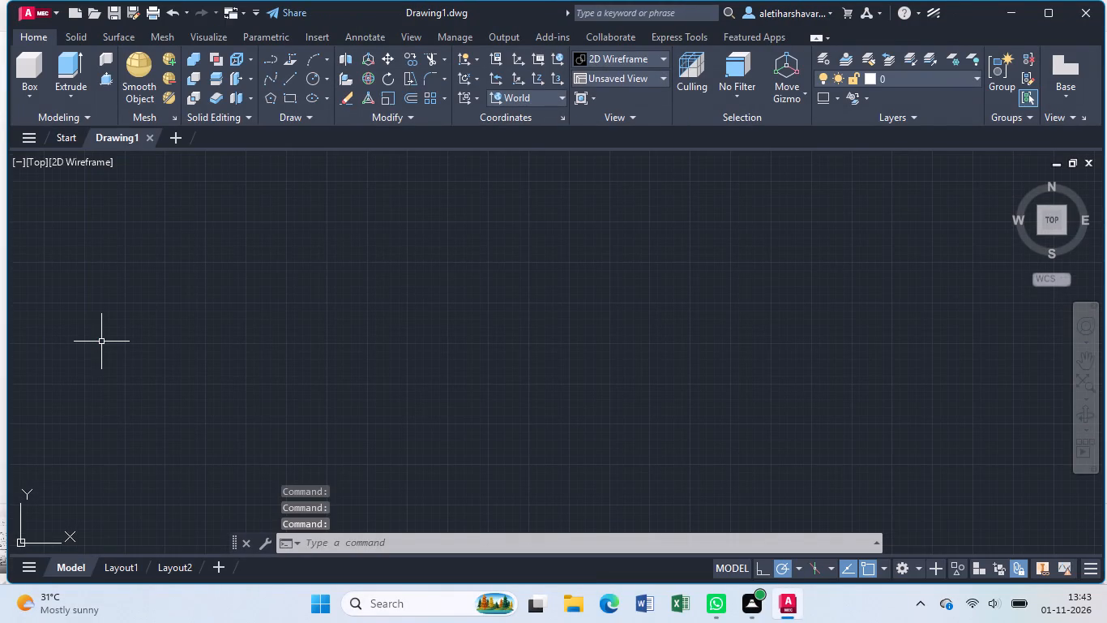
Turn on command history logging with LOGFILEON.
key(l)
key(o)
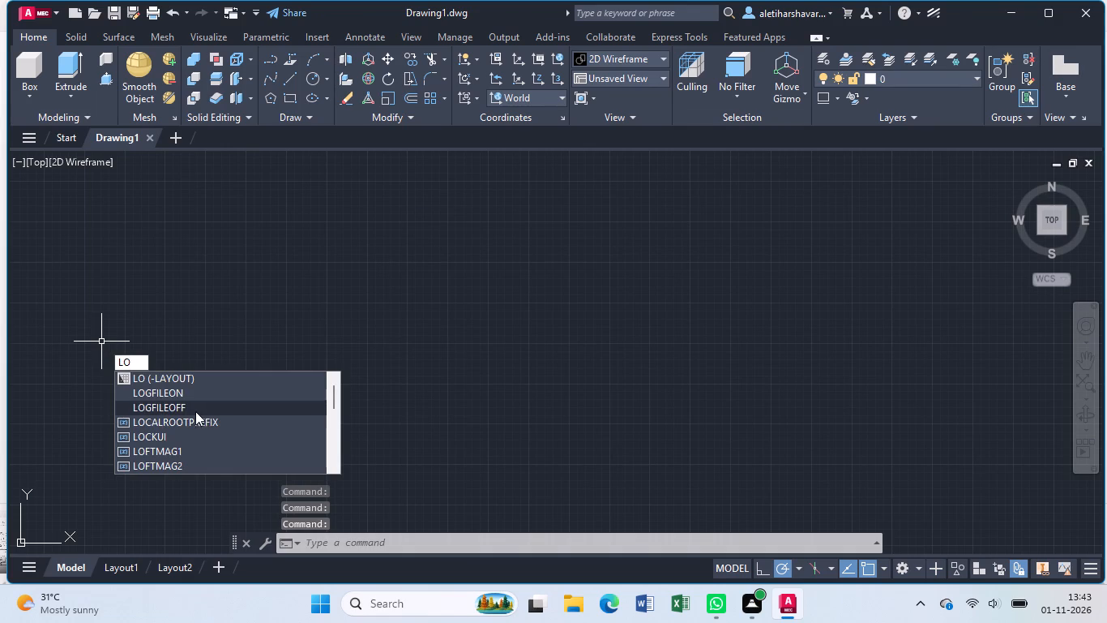
click(192, 393)
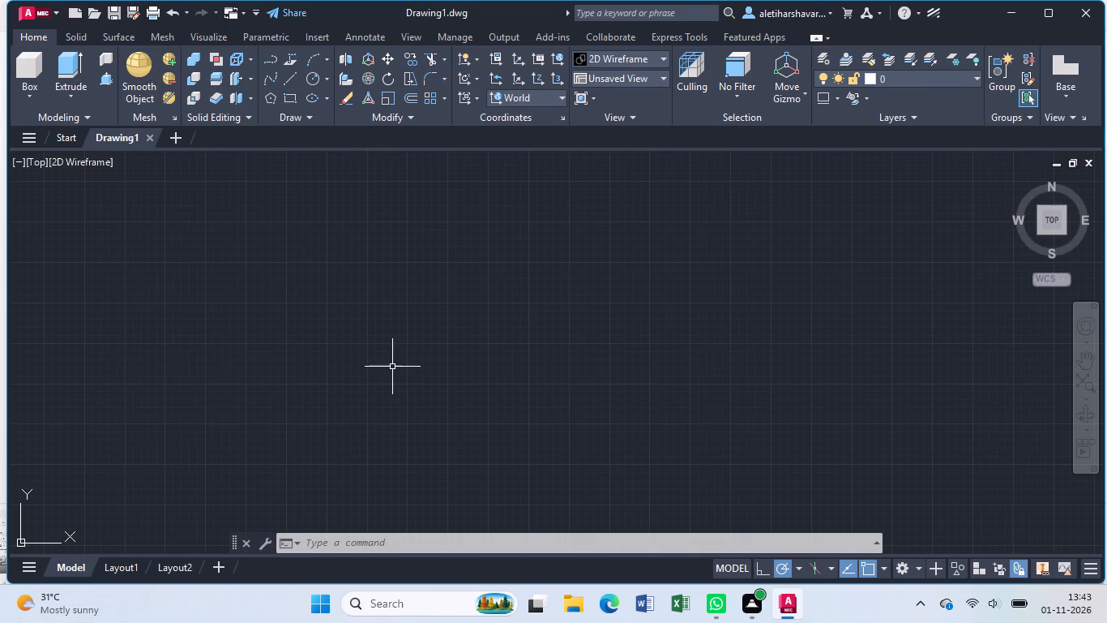
Set the drawing units' length precision to one decimal place (0.0).
right_click(498, 277)
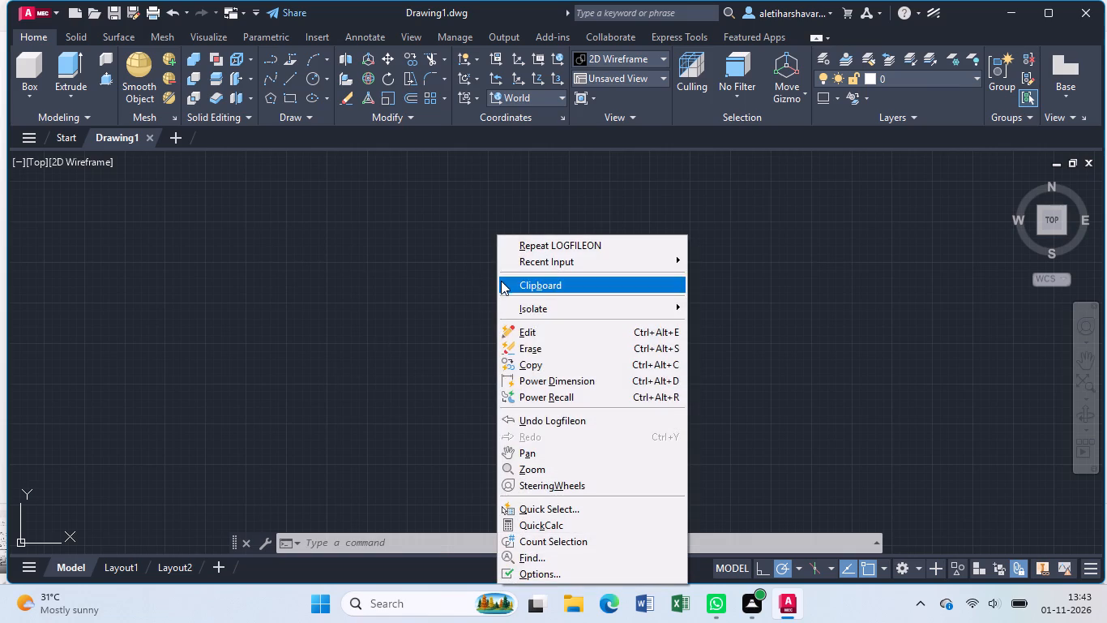
click(409, 307)
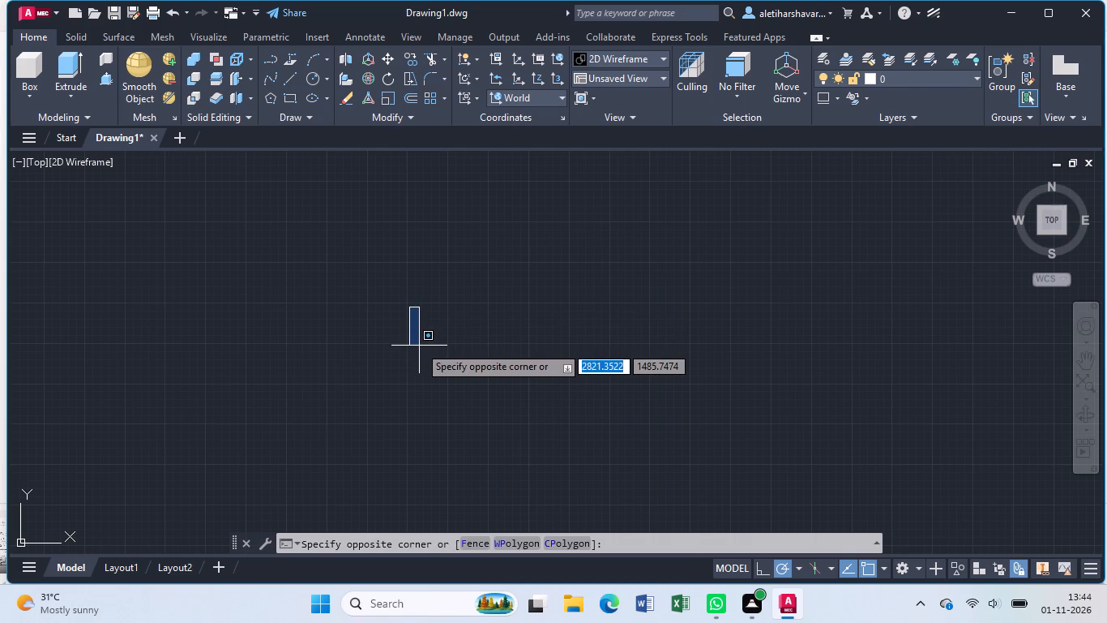
key(u)
key(n)
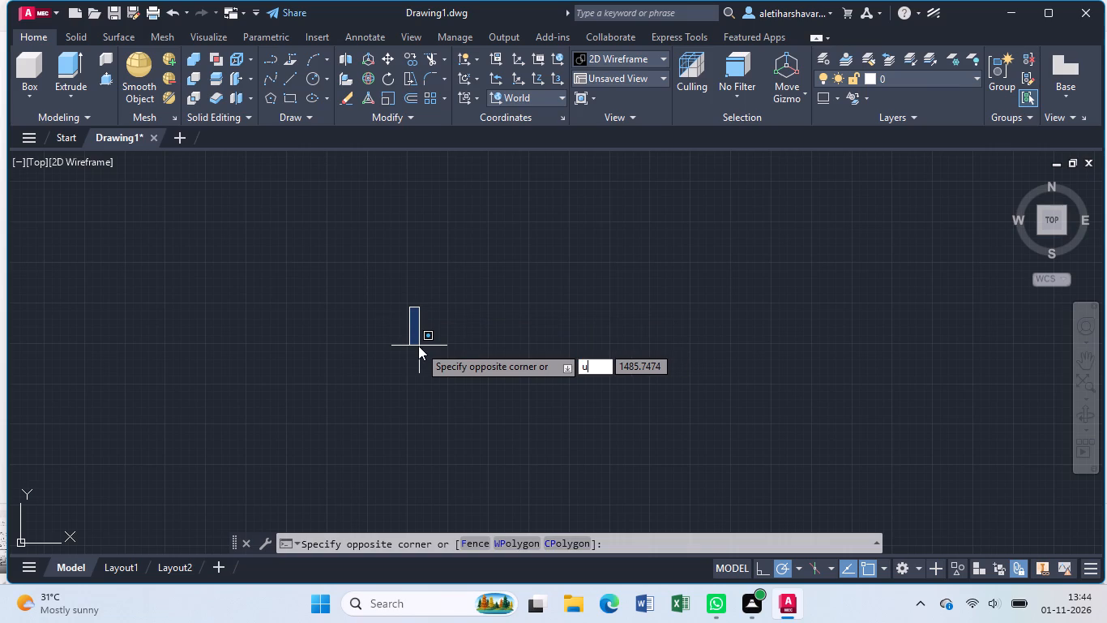
key(Return)
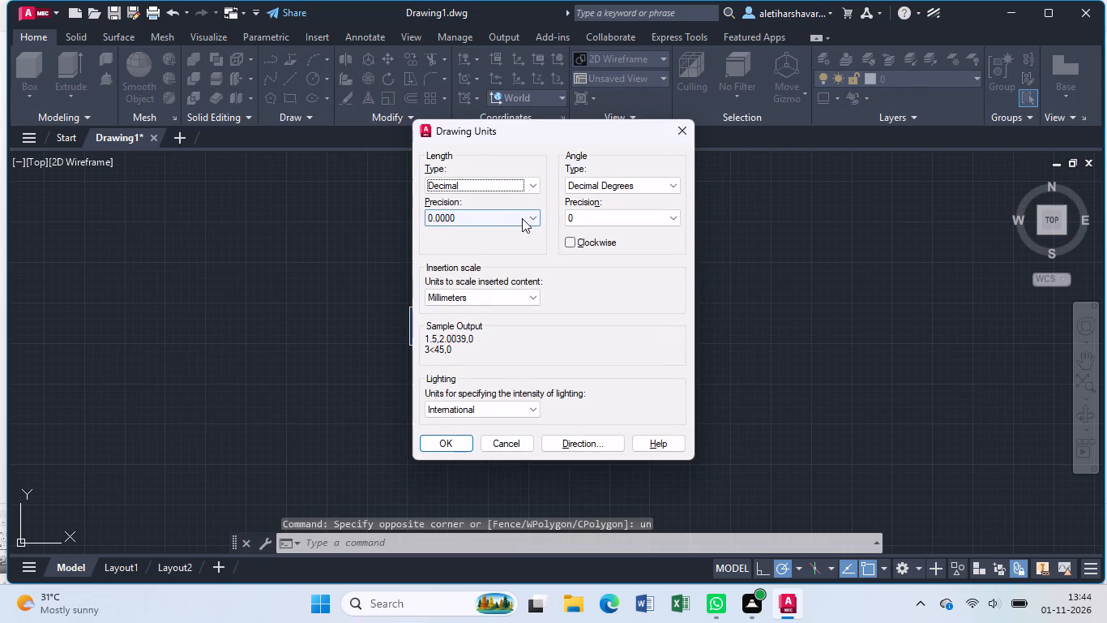
click(532, 217)
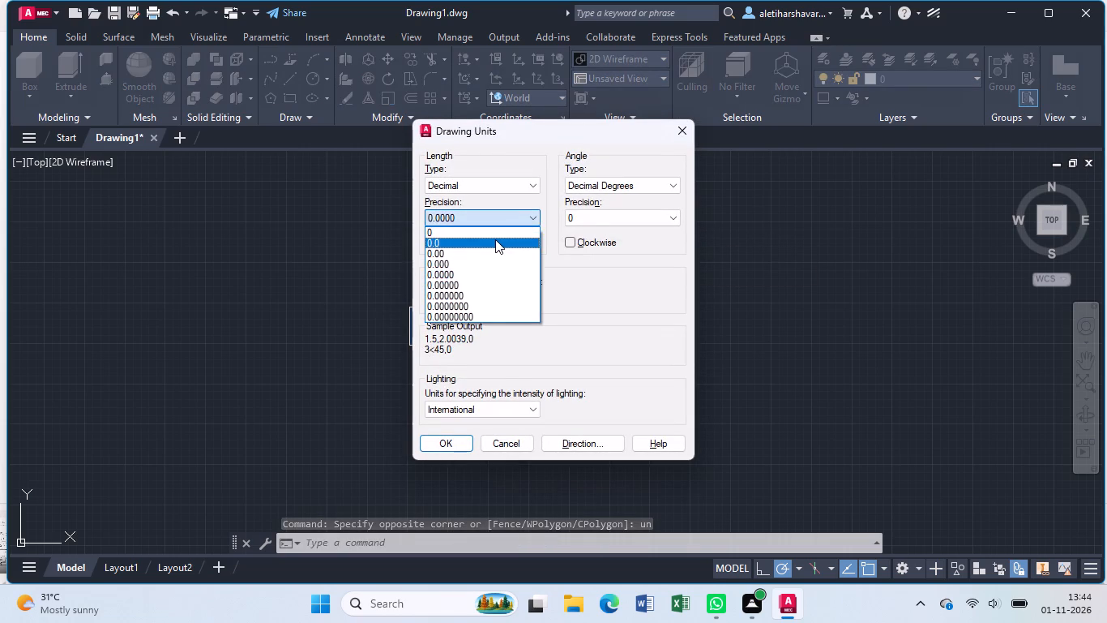
click(495, 239)
click(443, 440)
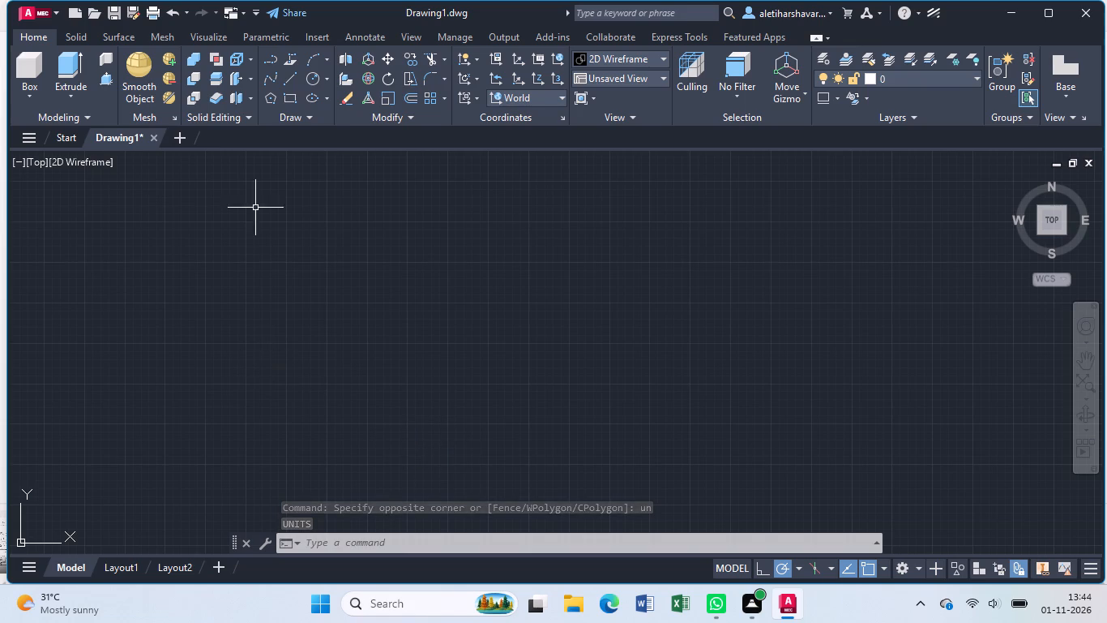
Draw a circle of radius 30 mm near the middle of the drawing area.
click(310, 78)
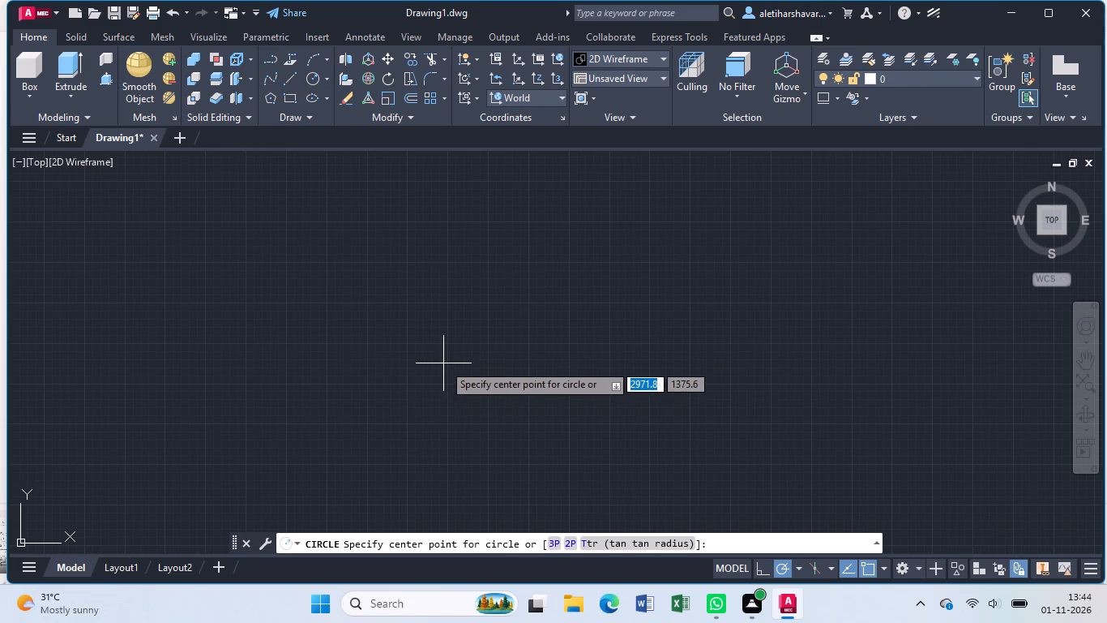
click(460, 340)
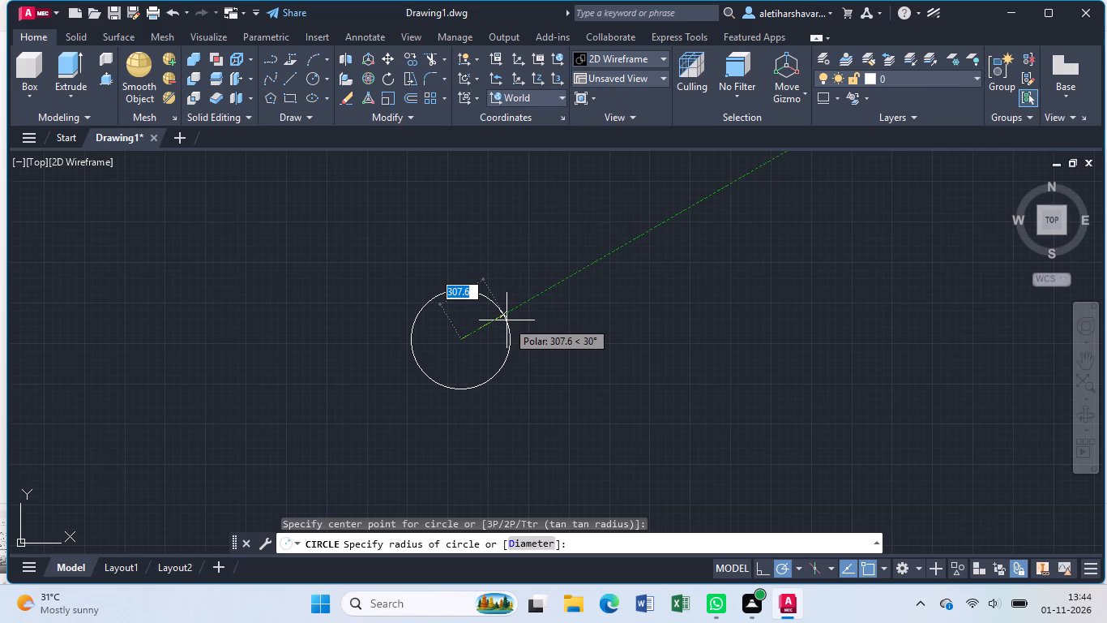
text(30)
key(Return)
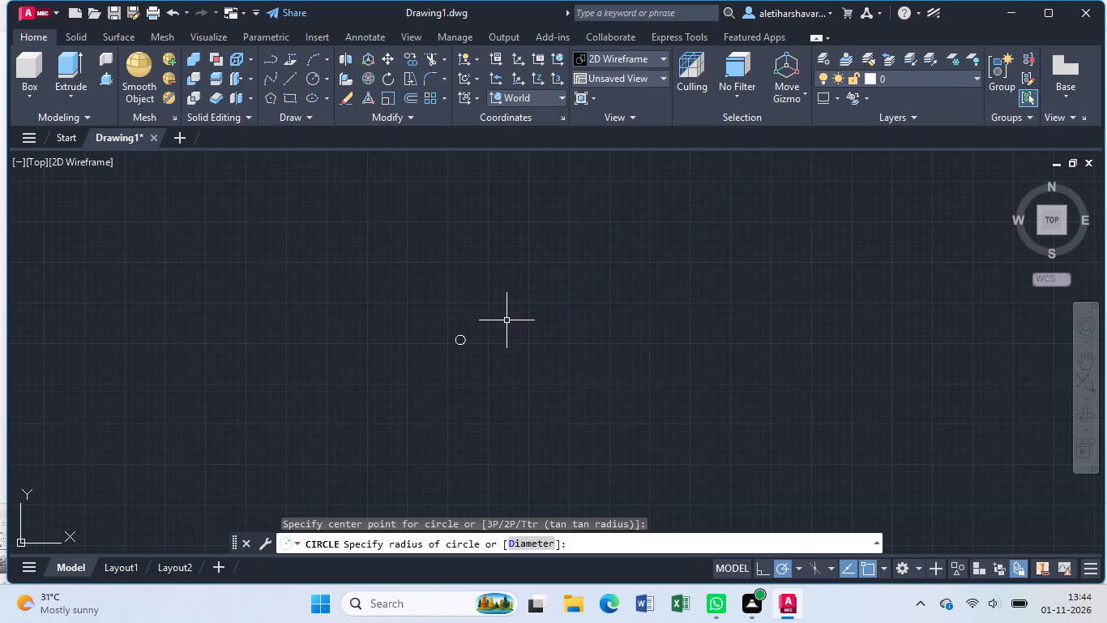
Draw a concentric circle of radius 40 mm from the centre of the 30 mm radius circle.
scroll(452, 346, up, 4)
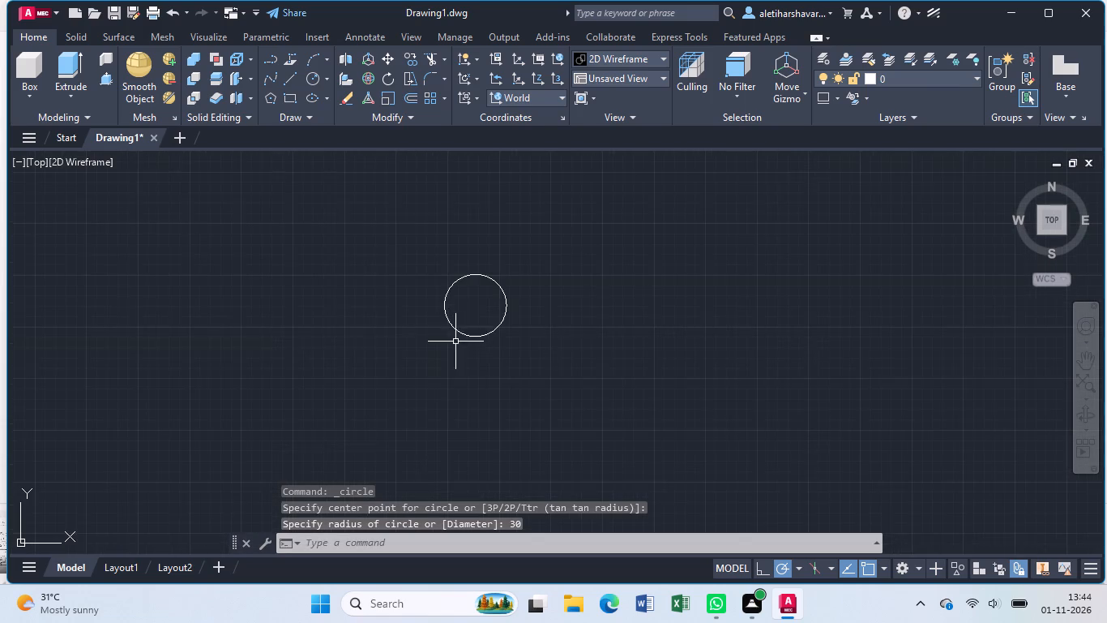
middle_drag(472, 310, 479, 352)
scroll(477, 346, up, 3)
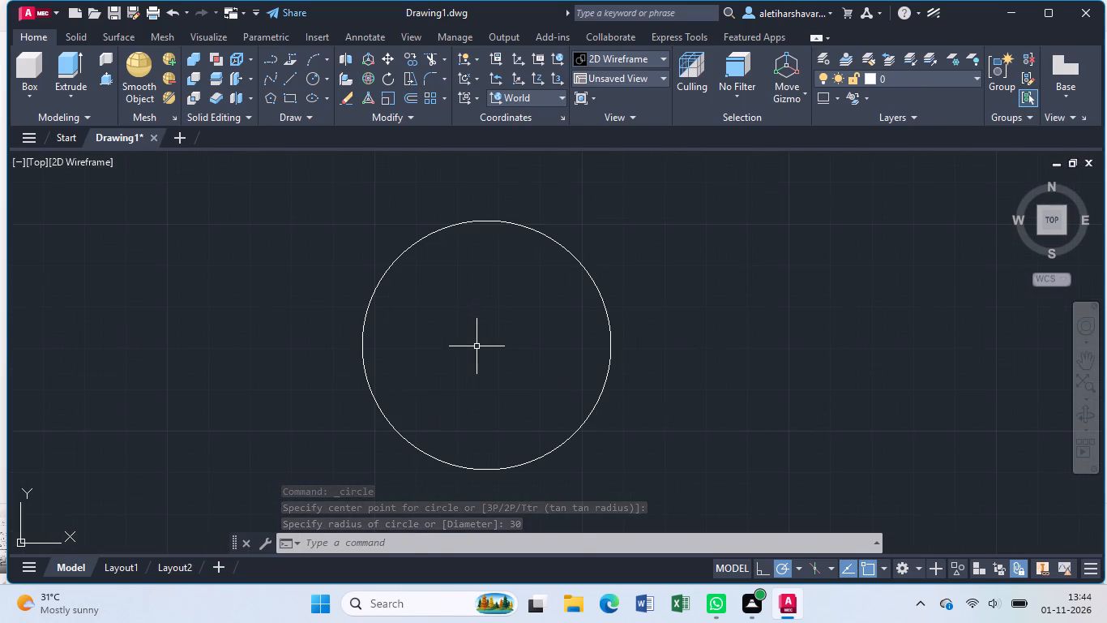
scroll(477, 346, down, 1)
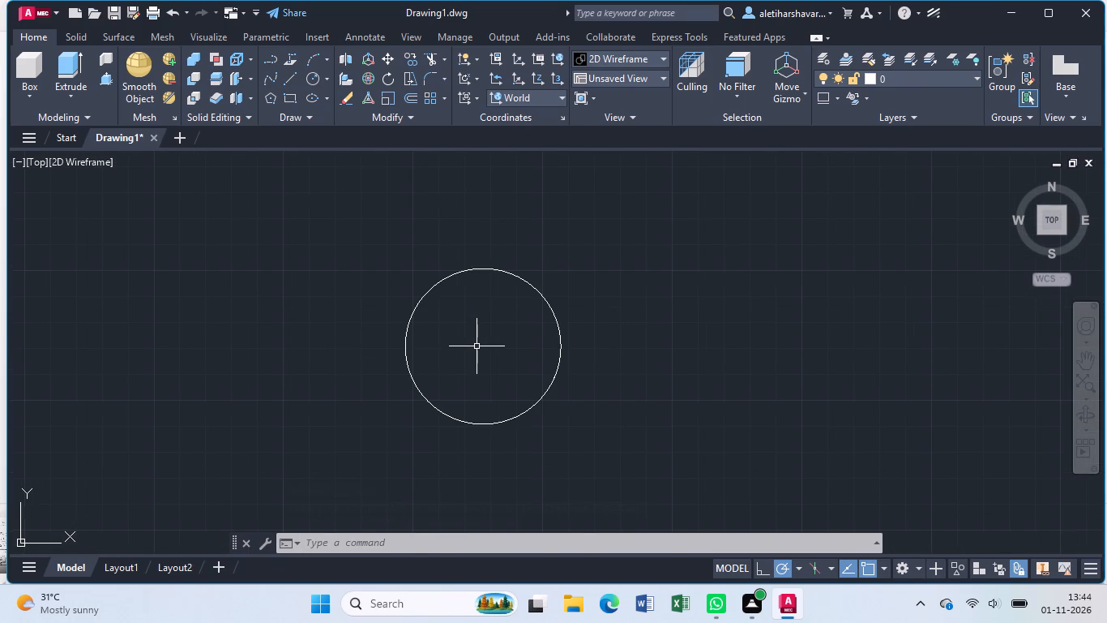
key(c)
key(Return)
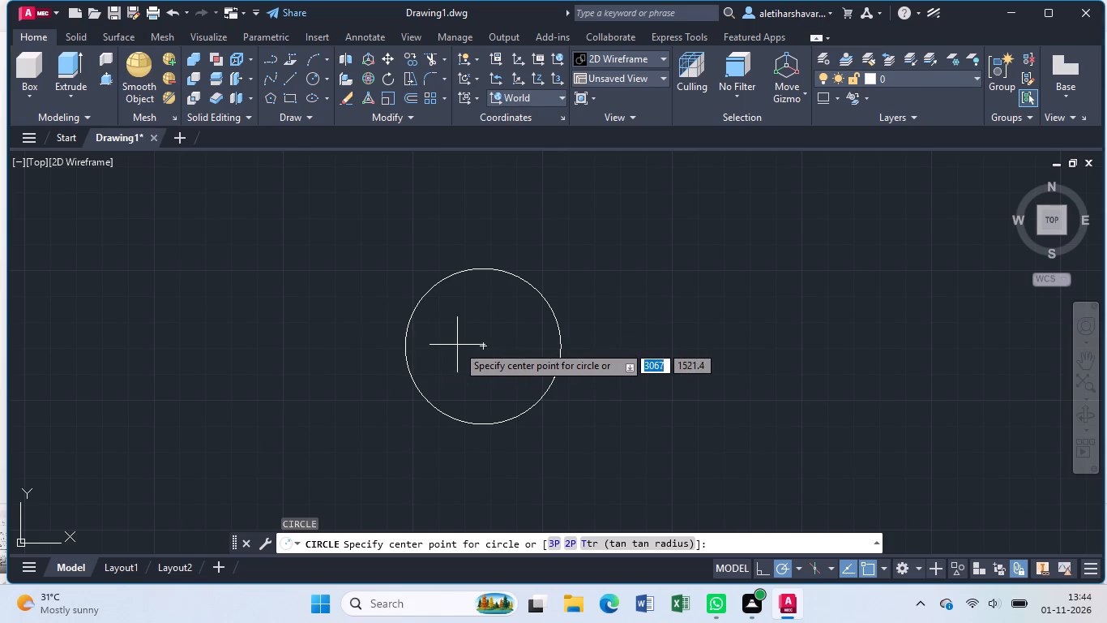
click(481, 346)
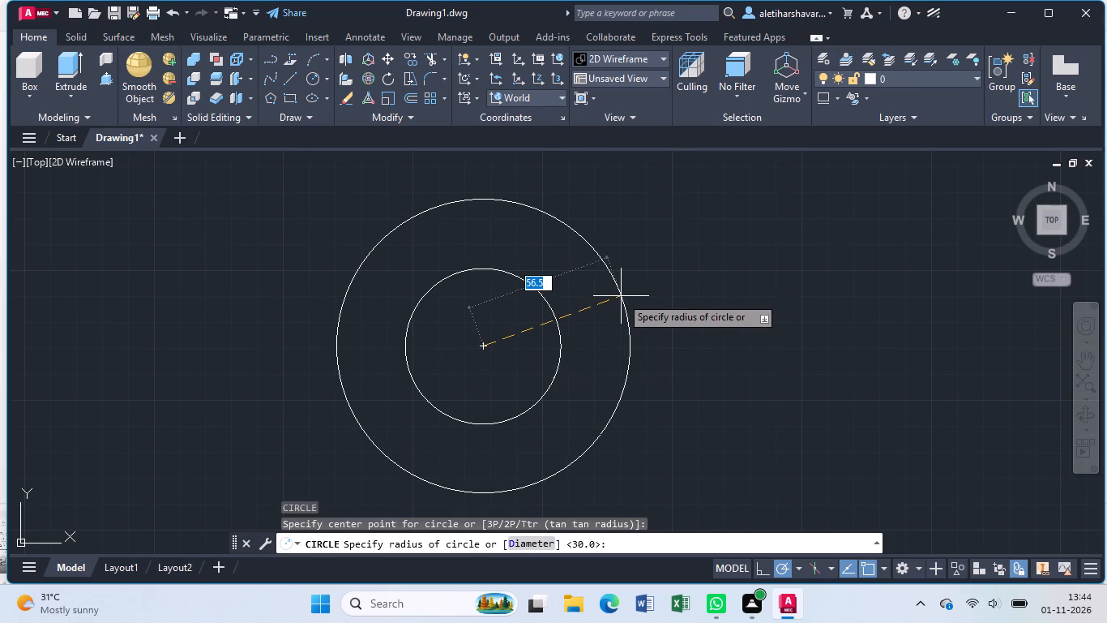
text(40)
key(Return)
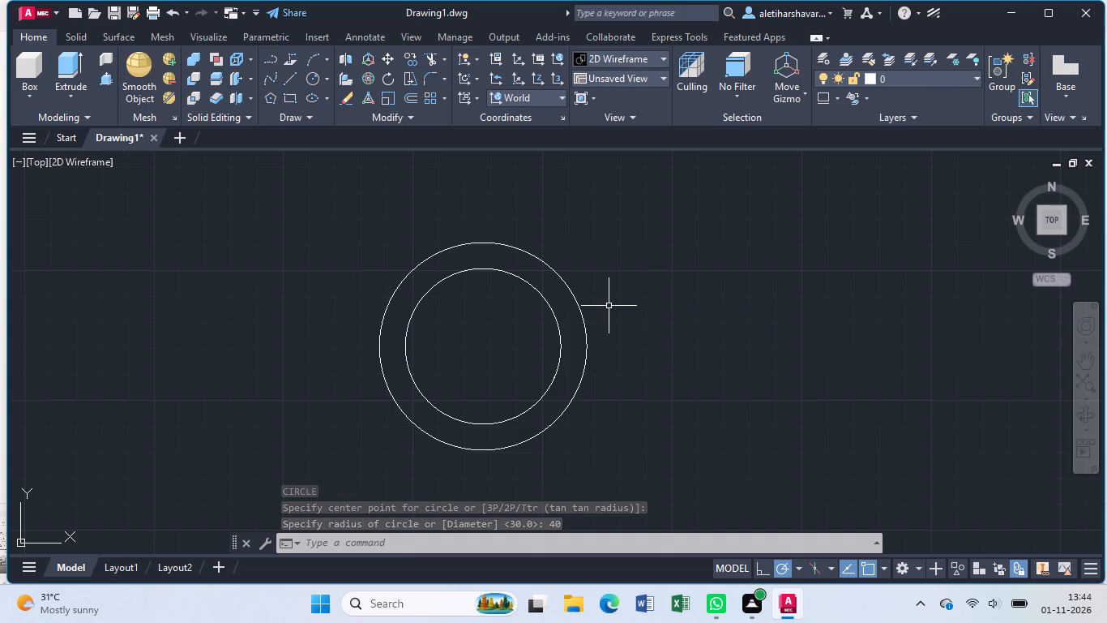
Draw a third concentric circle of radius 55 mm from the same centre.
key(c)
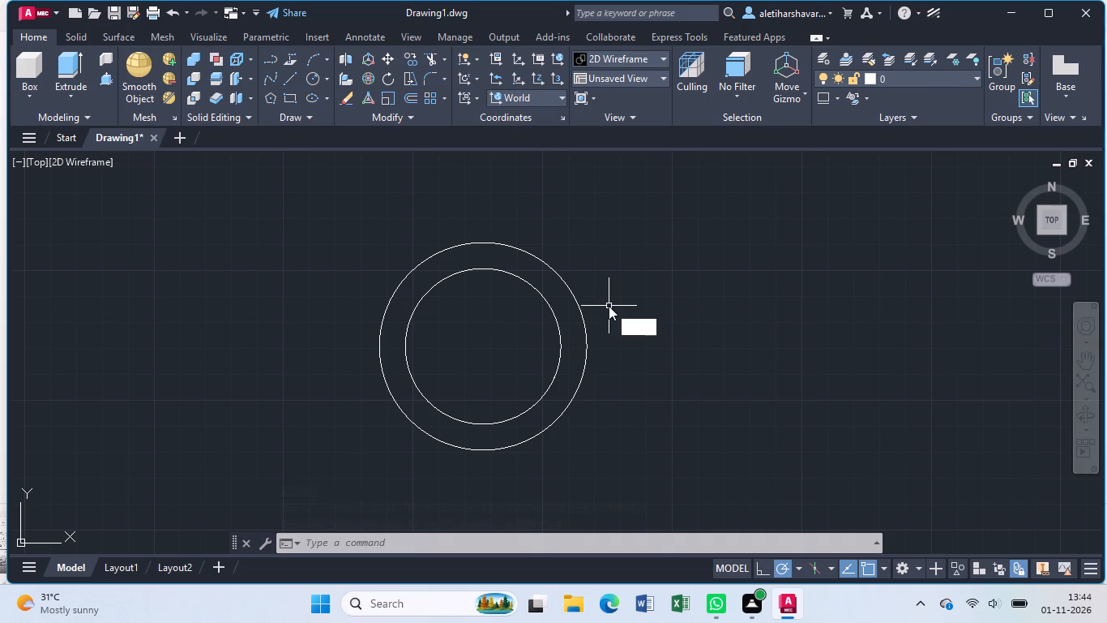
key(Return)
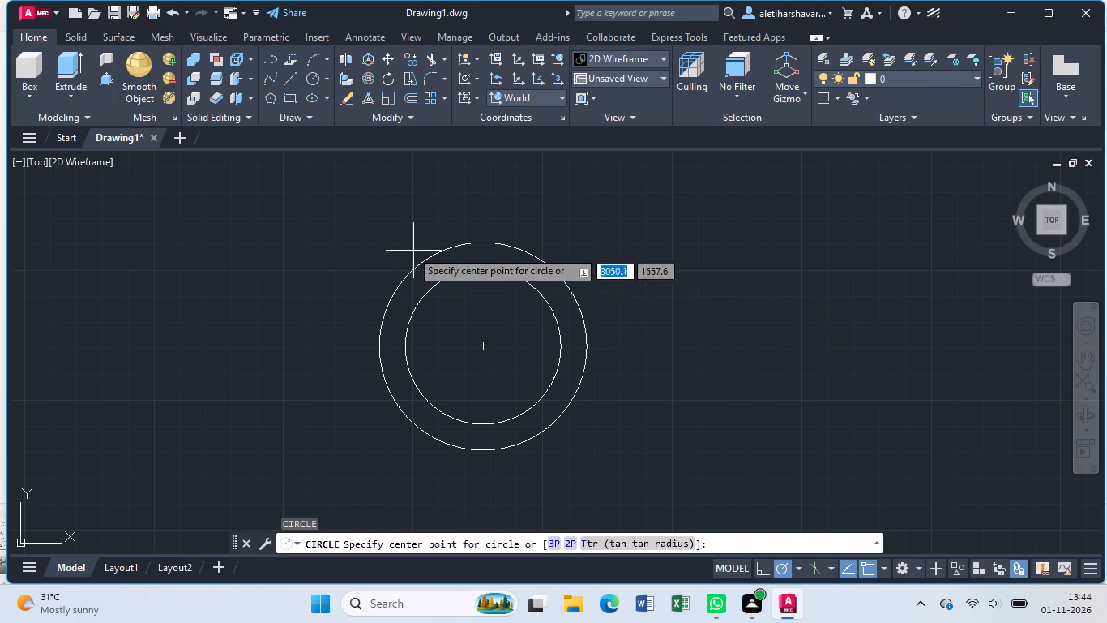
click(483, 345)
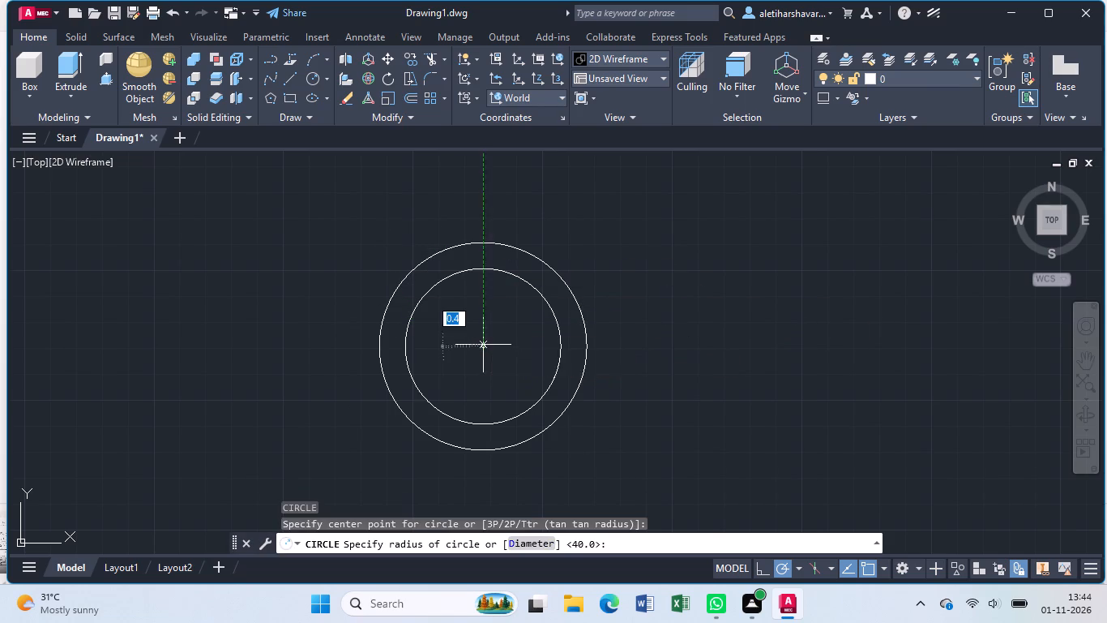
key(1)
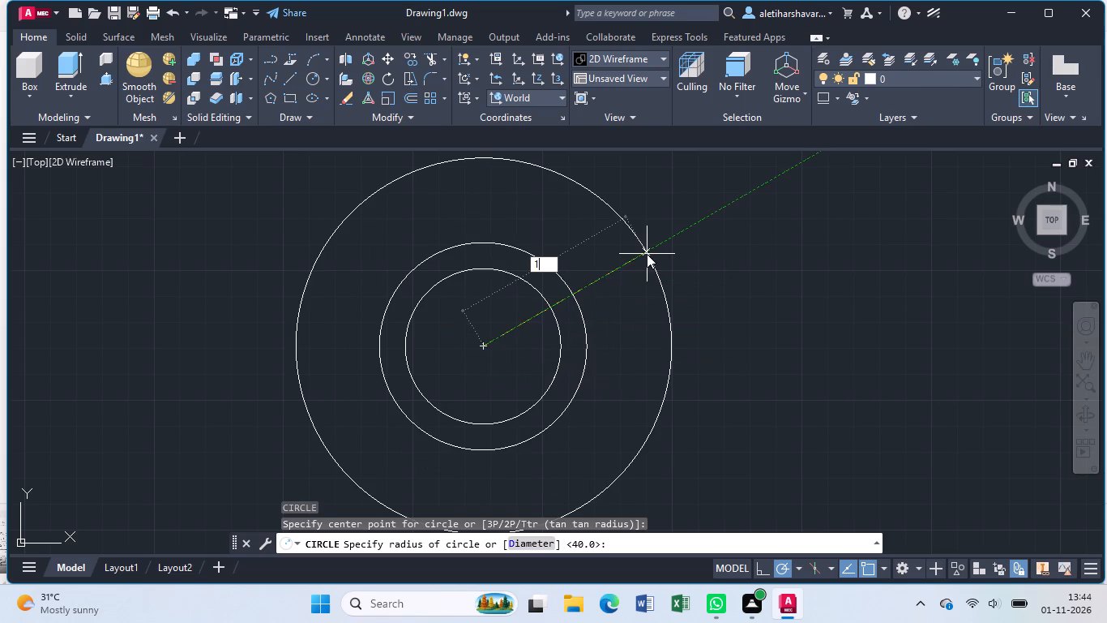
key(BackSpace)
text(55)
key(Return)
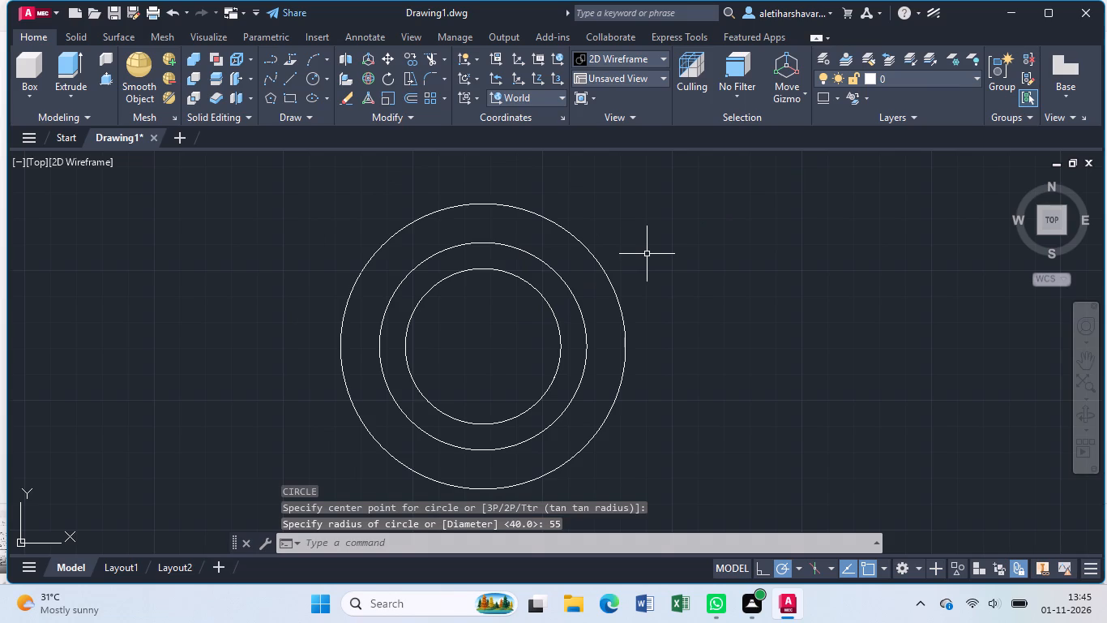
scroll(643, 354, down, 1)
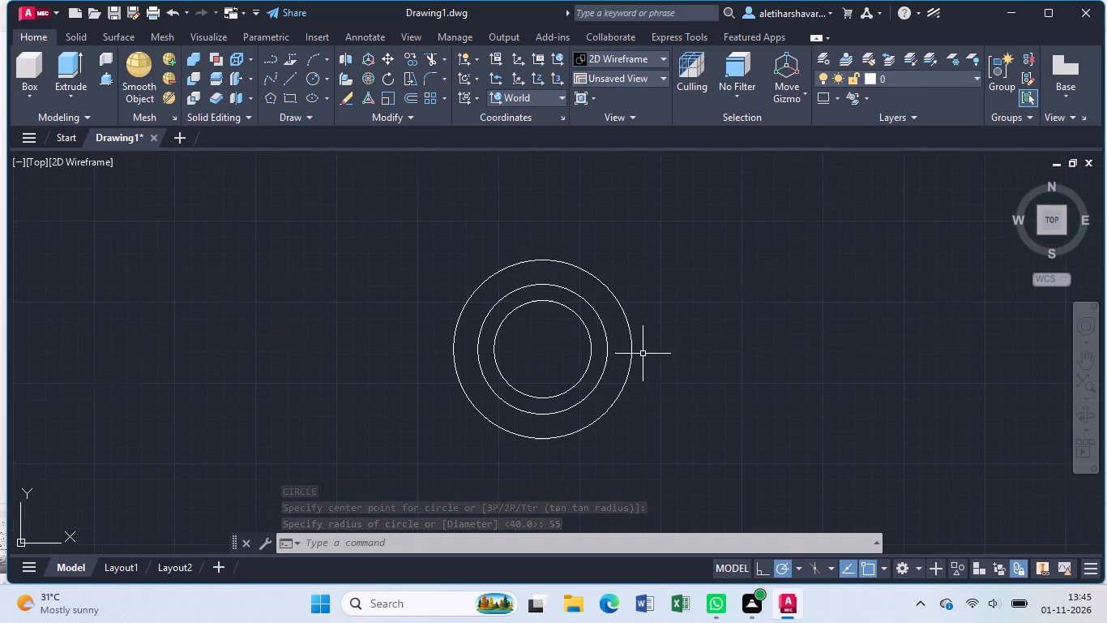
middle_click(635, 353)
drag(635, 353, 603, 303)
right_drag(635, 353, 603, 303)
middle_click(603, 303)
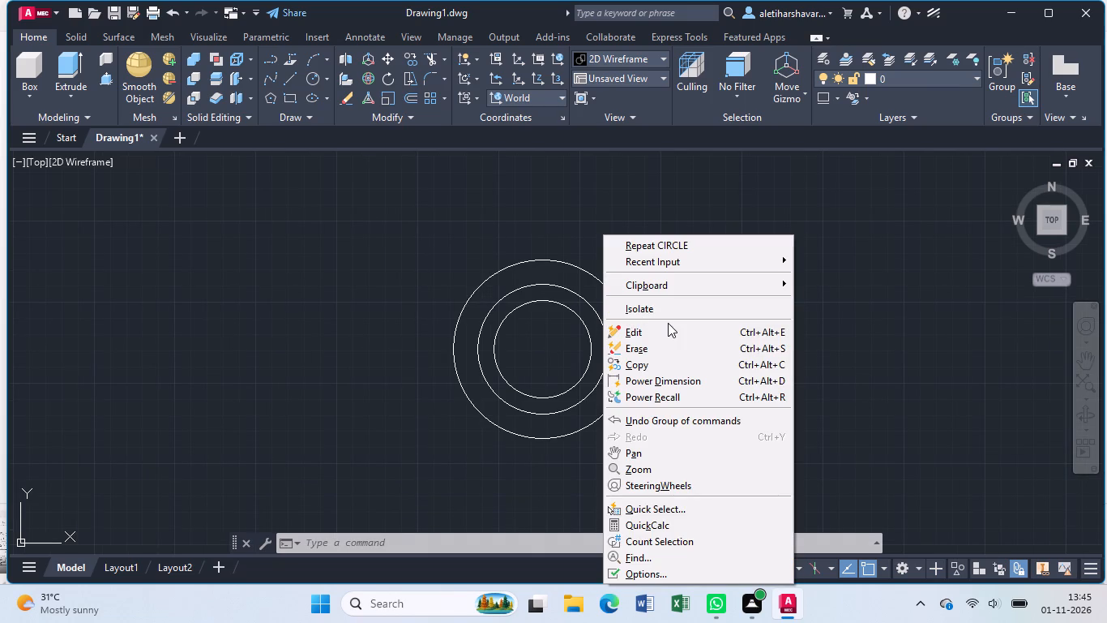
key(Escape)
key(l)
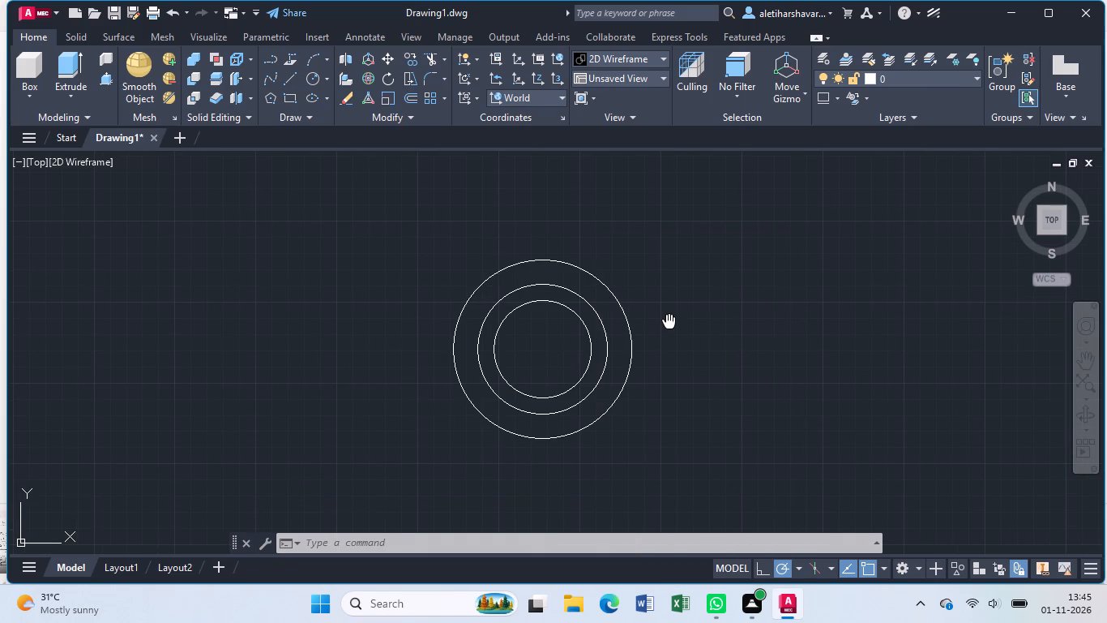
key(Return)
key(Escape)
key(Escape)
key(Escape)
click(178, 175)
Draw a line from the circles' common centre 60 mm to the right and then 120 mm back to the left.
click(287, 76)
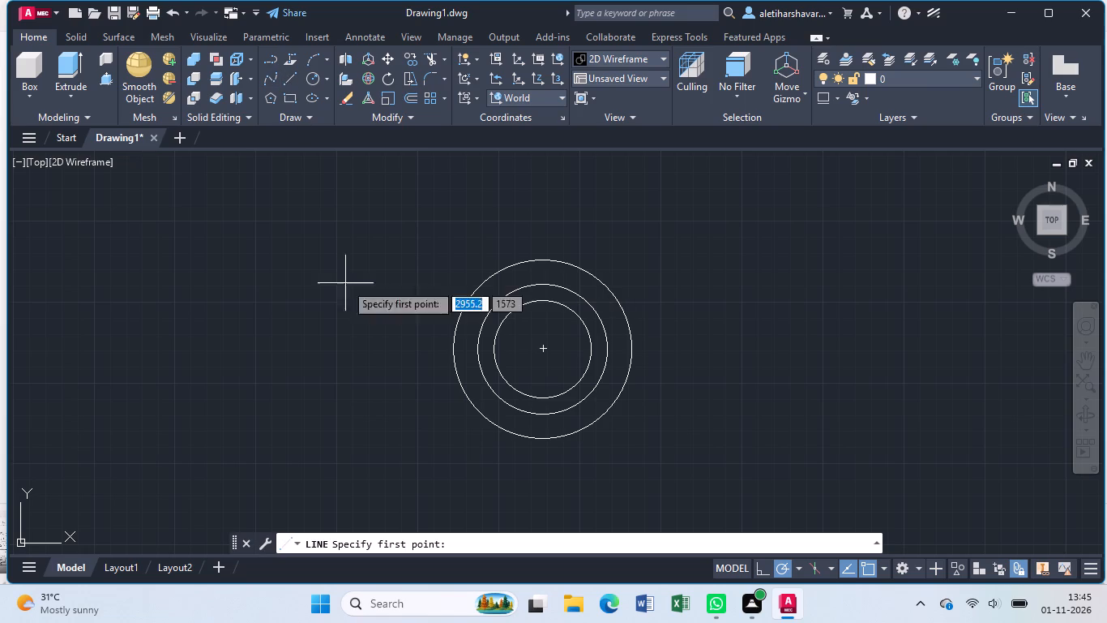
click(543, 351)
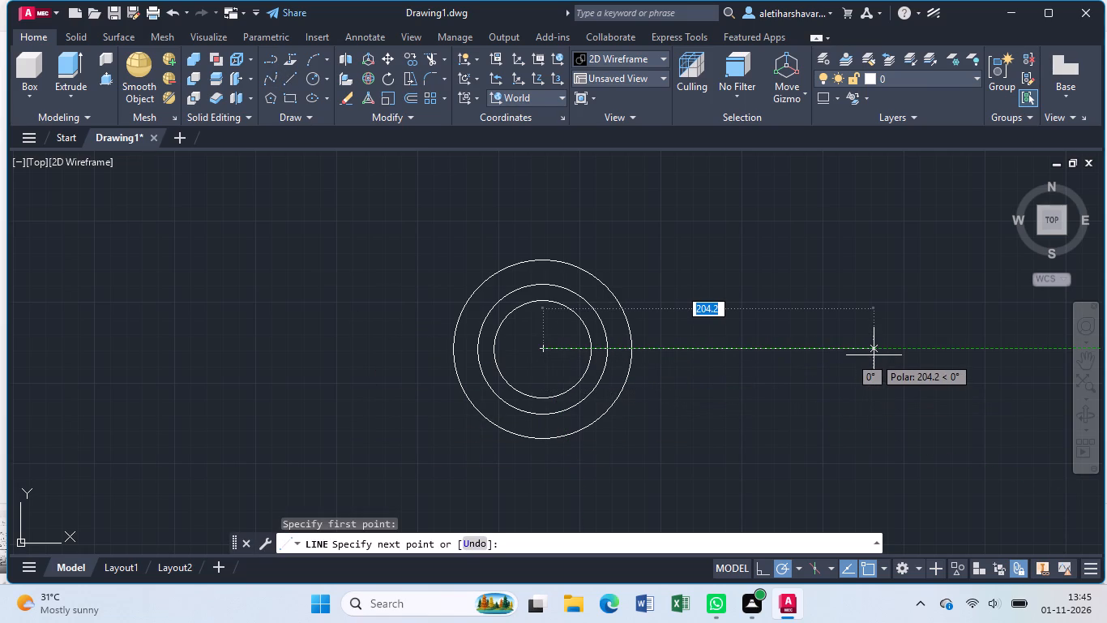
text(60)
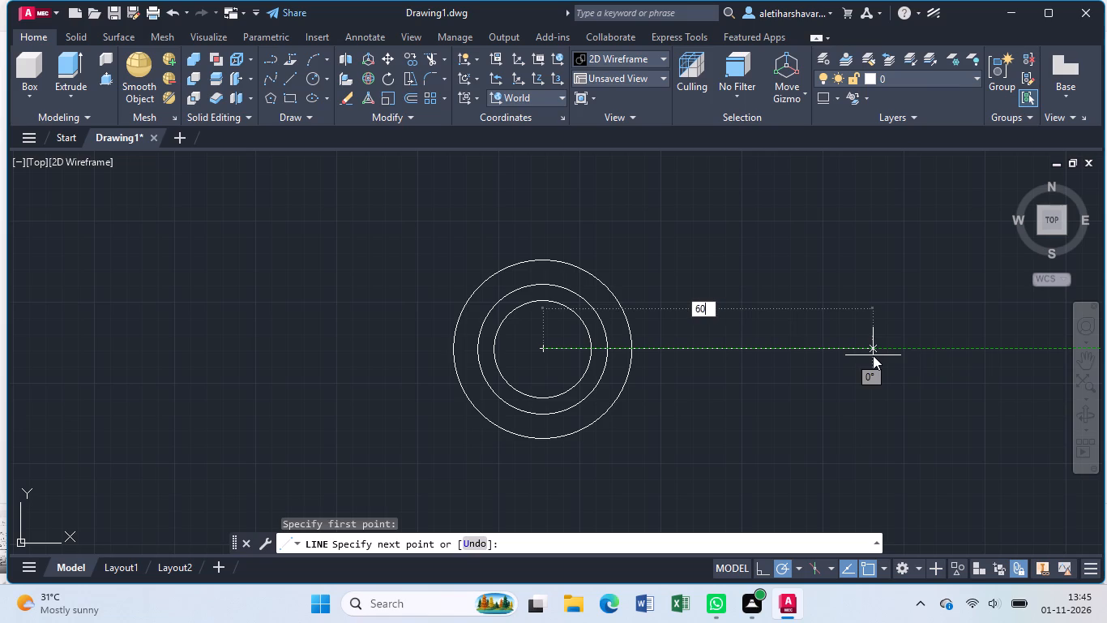
key(Return)
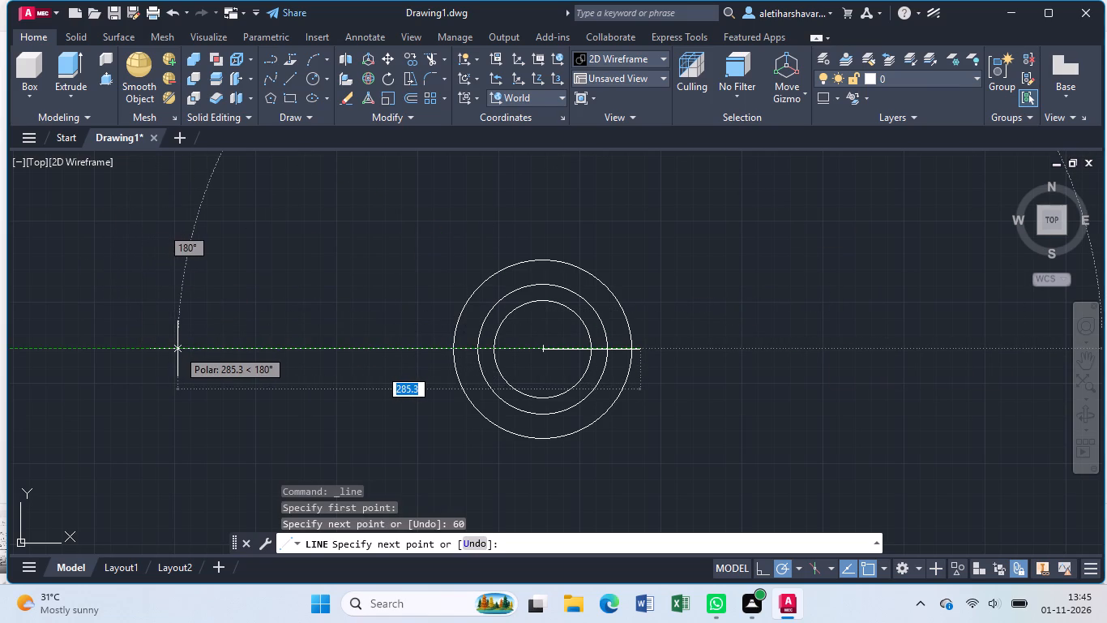
text(12)
key(0)
key(Return)
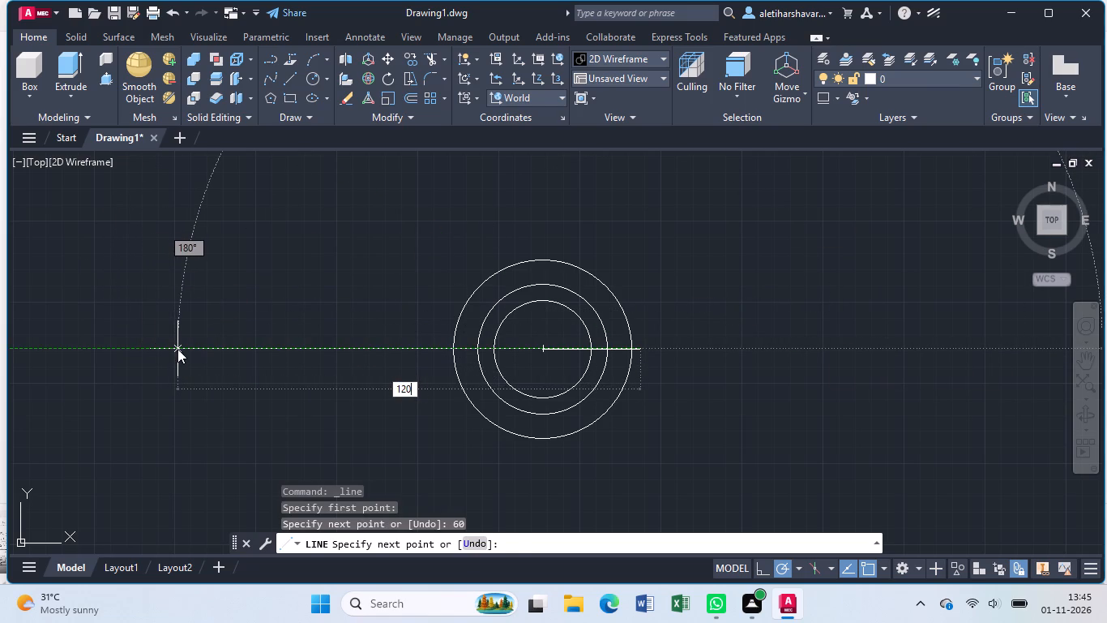
key(Escape)
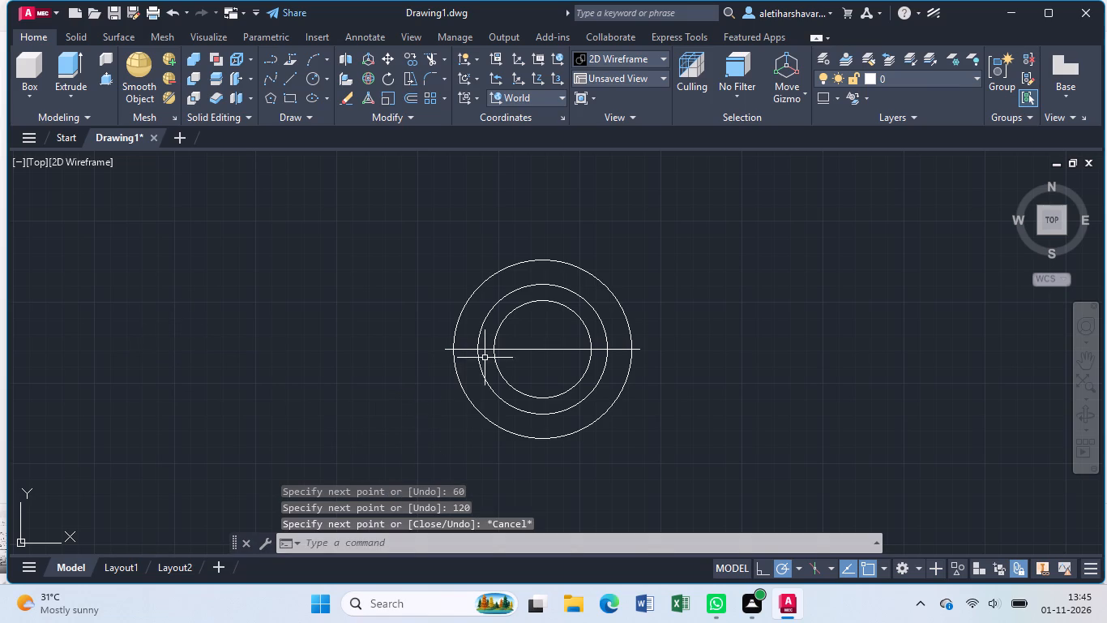
Draw a circle of radius 23 mm centred on the left end of the horizontal line.
scroll(481, 325, up, 1)
key(c)
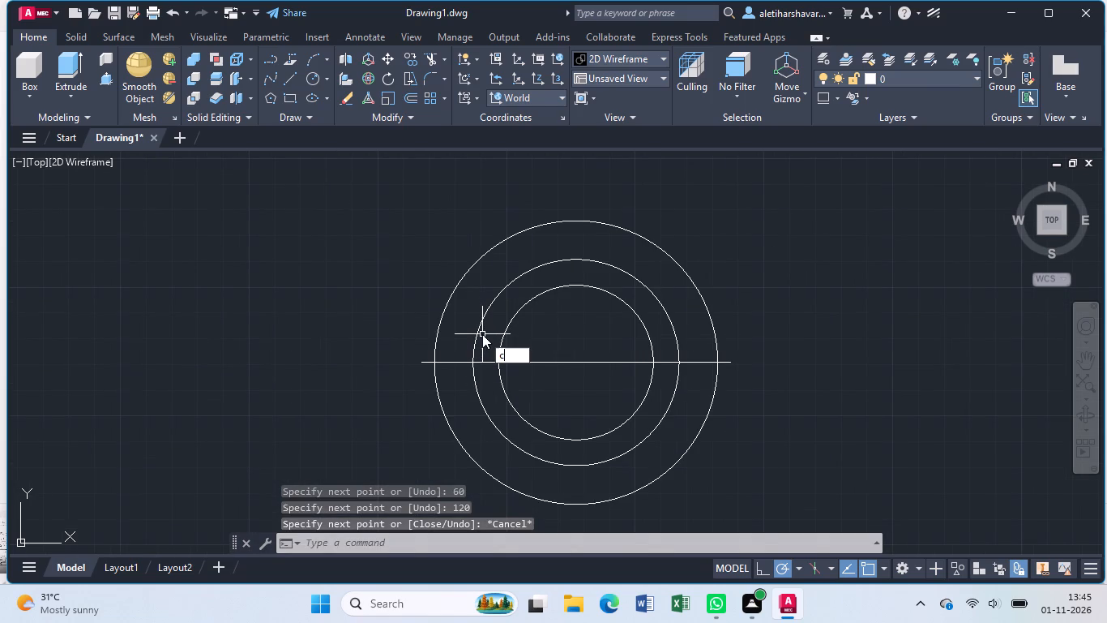
key(Return)
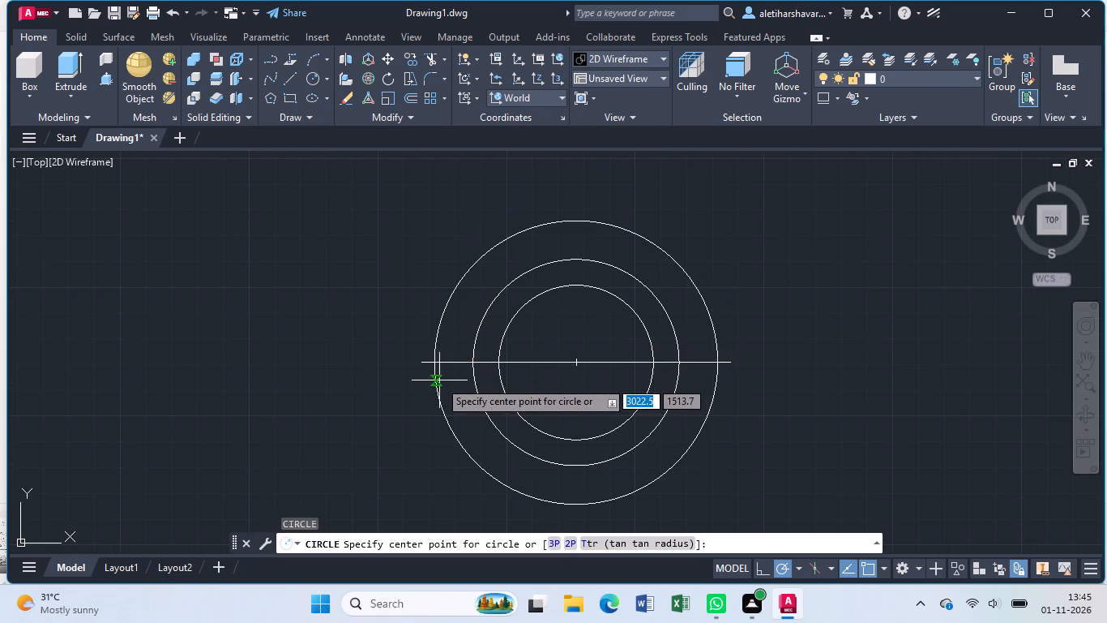
click(421, 363)
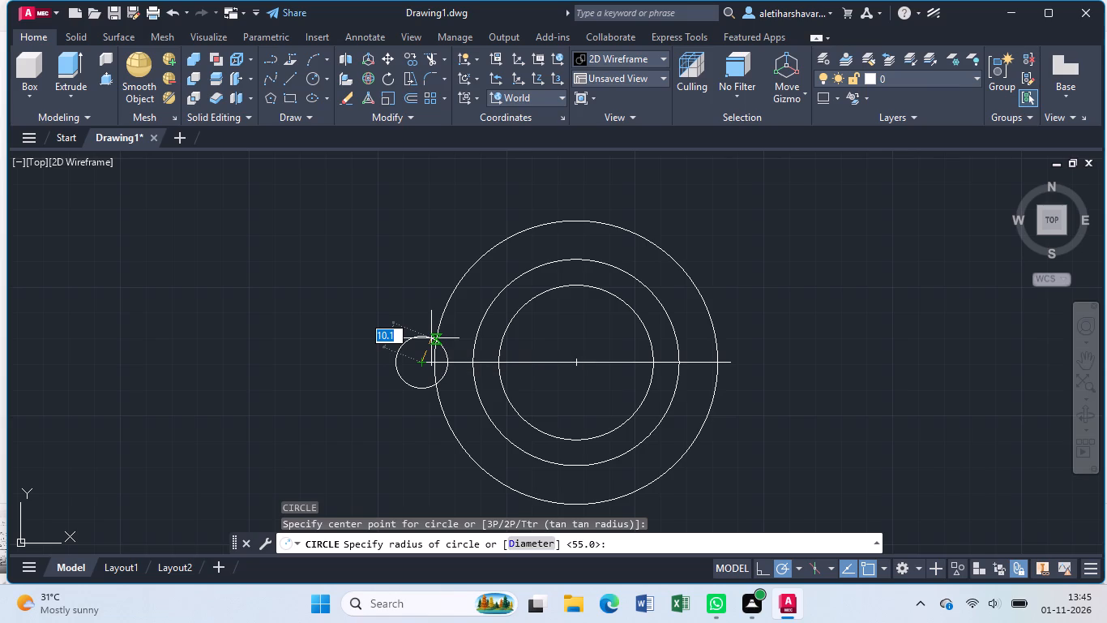
text(23)
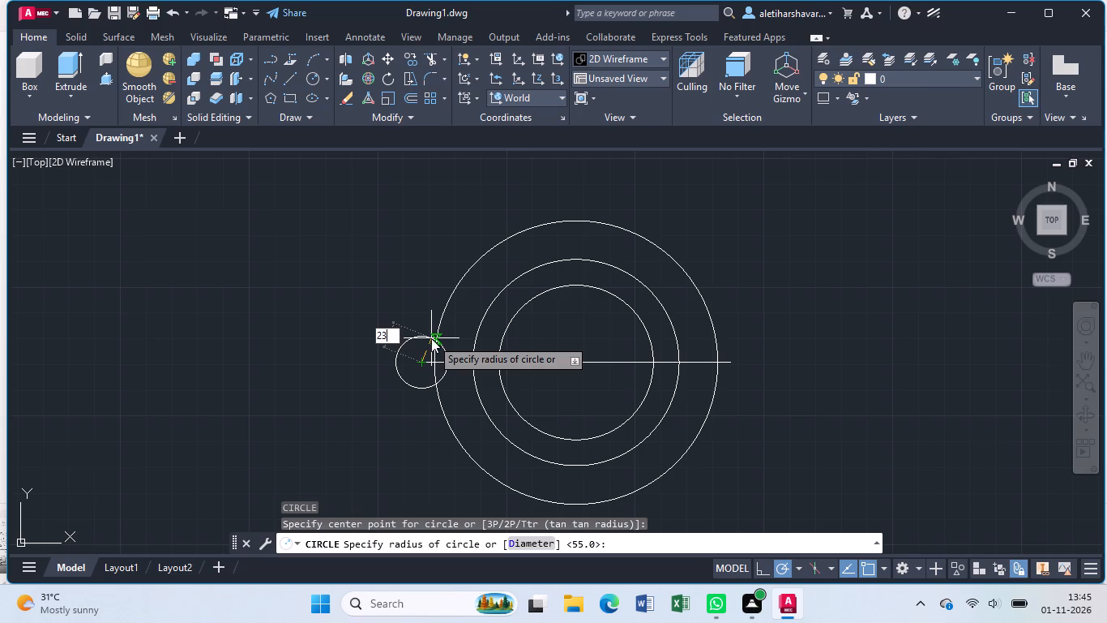
key(Return)
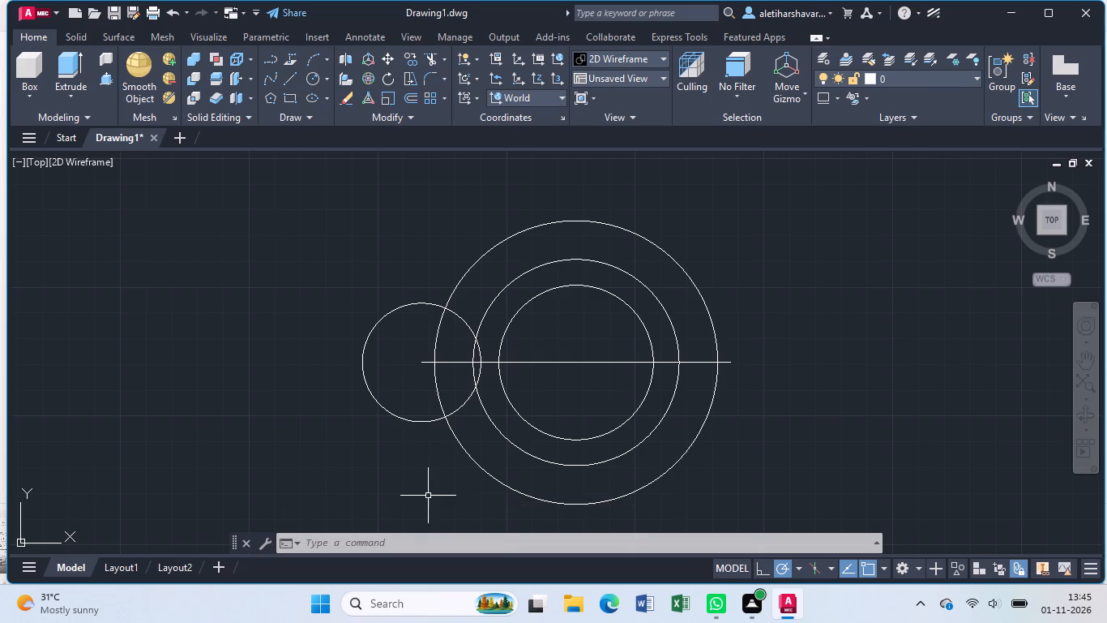
Draw a concentric circle of radius 10.5 mm inside the 23 mm radius circle at the line's left end.
key(c)
key(Return)
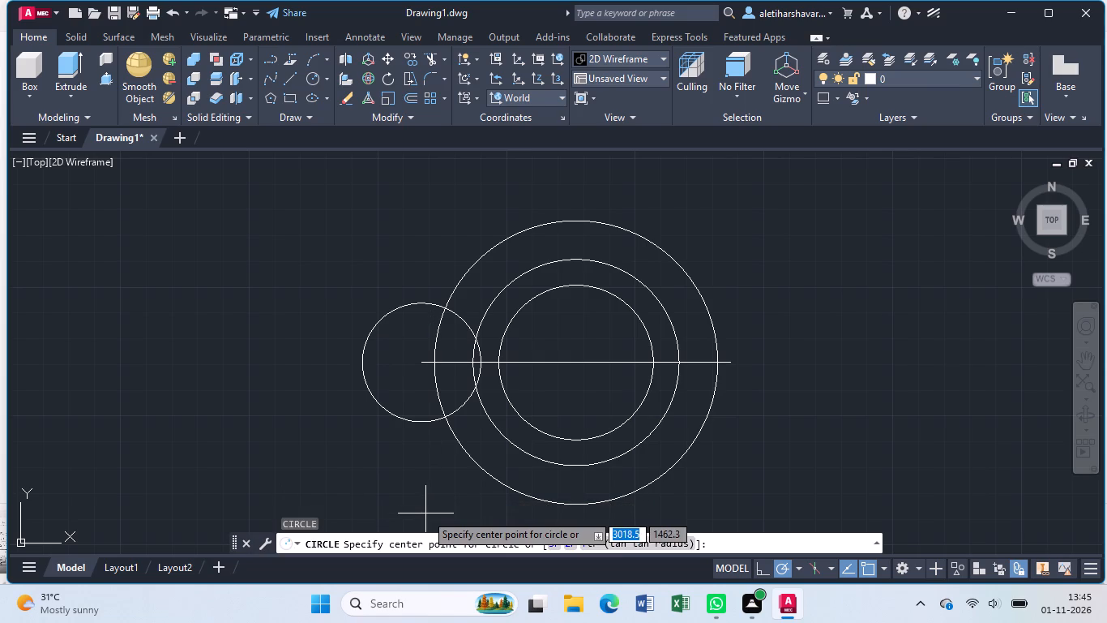
click(421, 359)
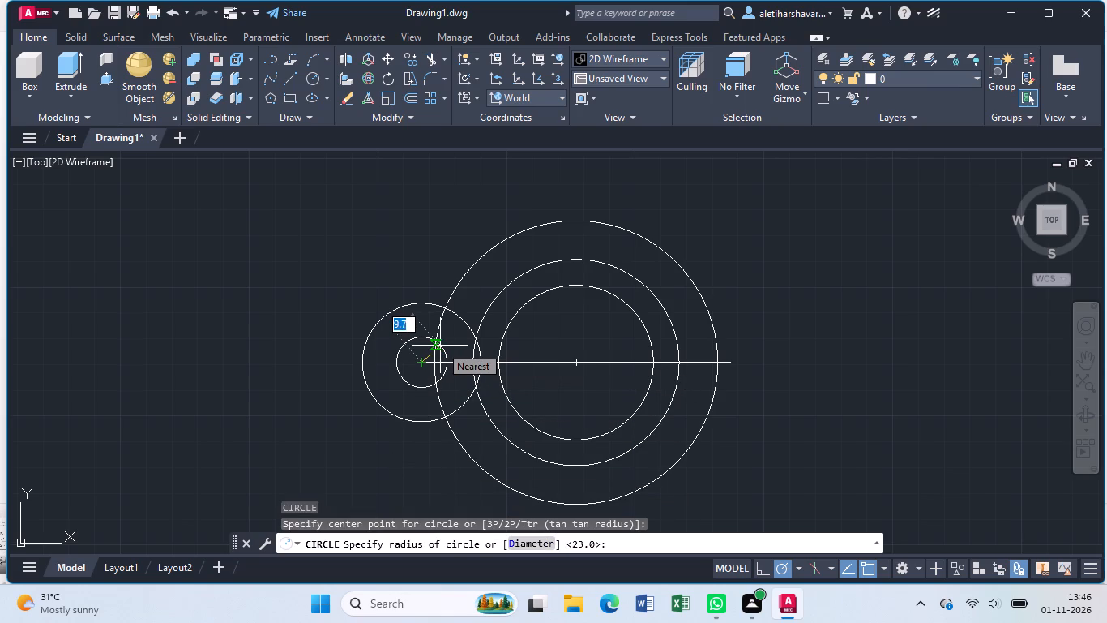
text(10.)
key(5)
key(Return)
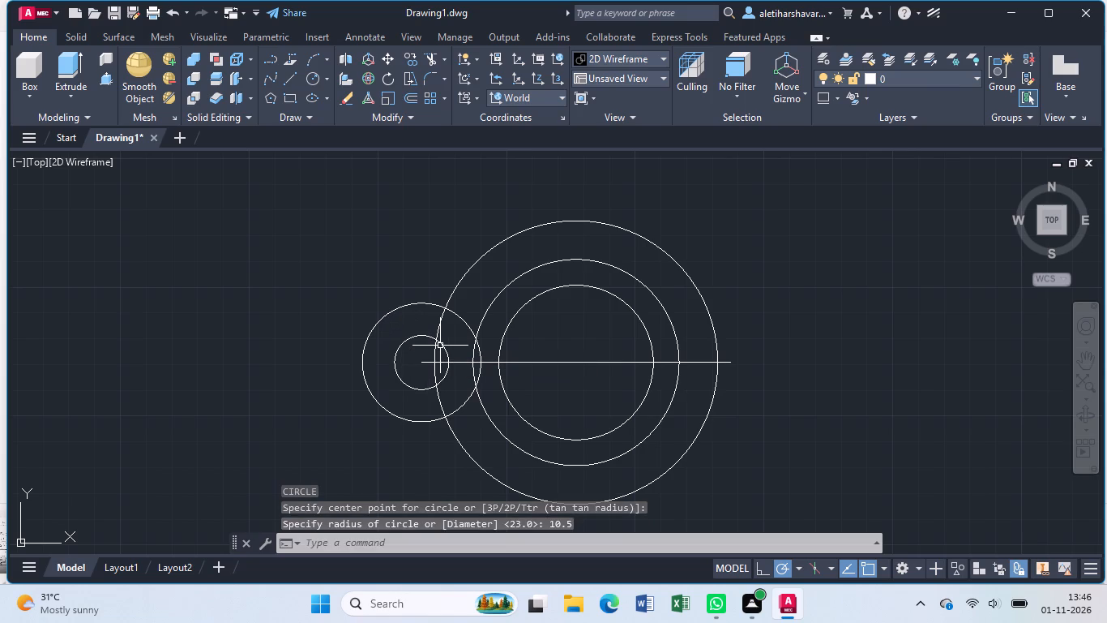
Draw a circle of radius 10.5 mm centred on the right end of the horizontal line.
middle_drag(731, 383, 716, 372)
scroll(718, 343, up, 1)
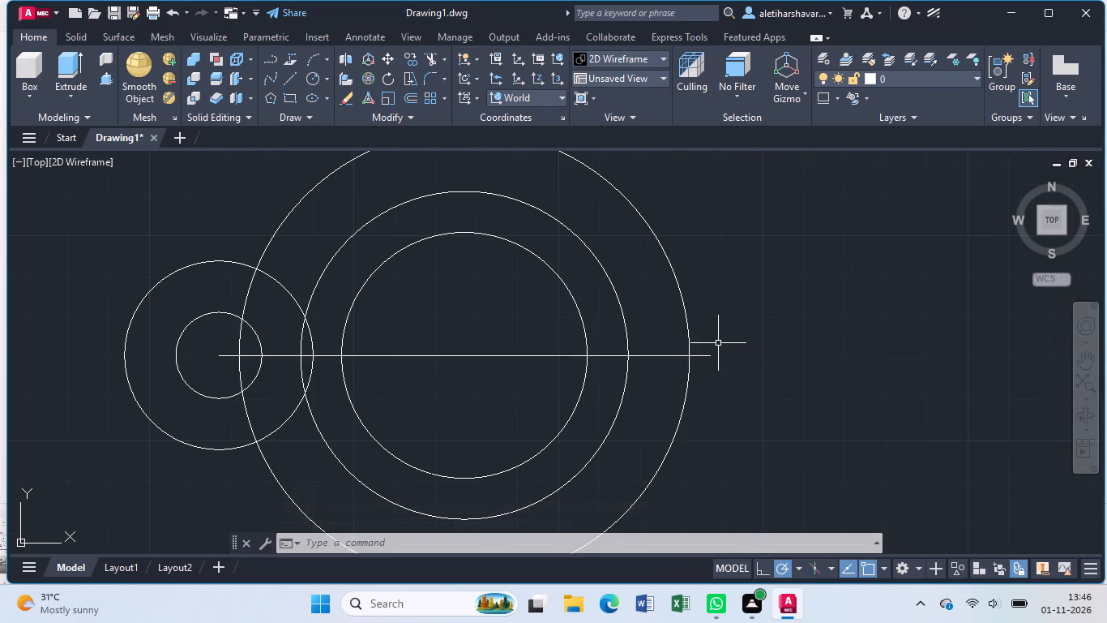
key(c)
key(Return)
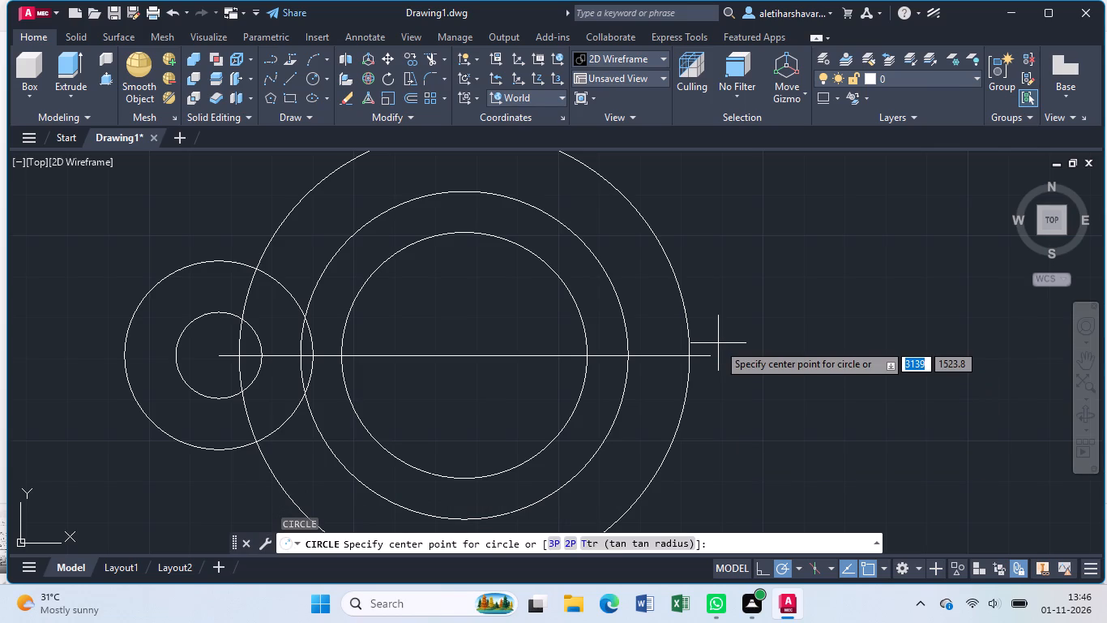
click(708, 352)
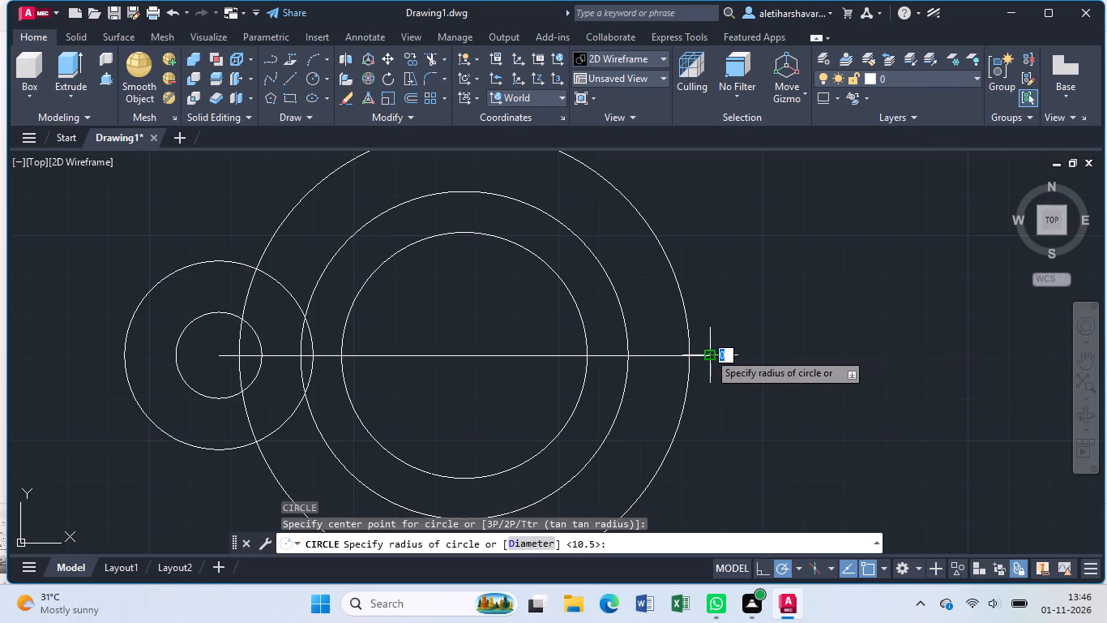
key(1)
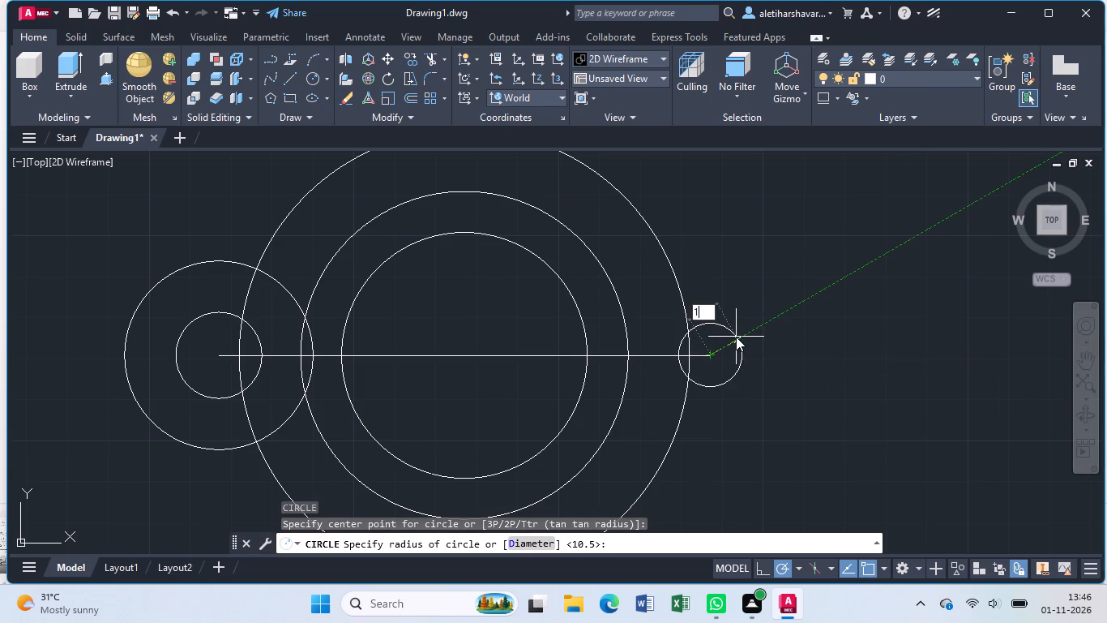
key(0)
text(.5)
key(Return)
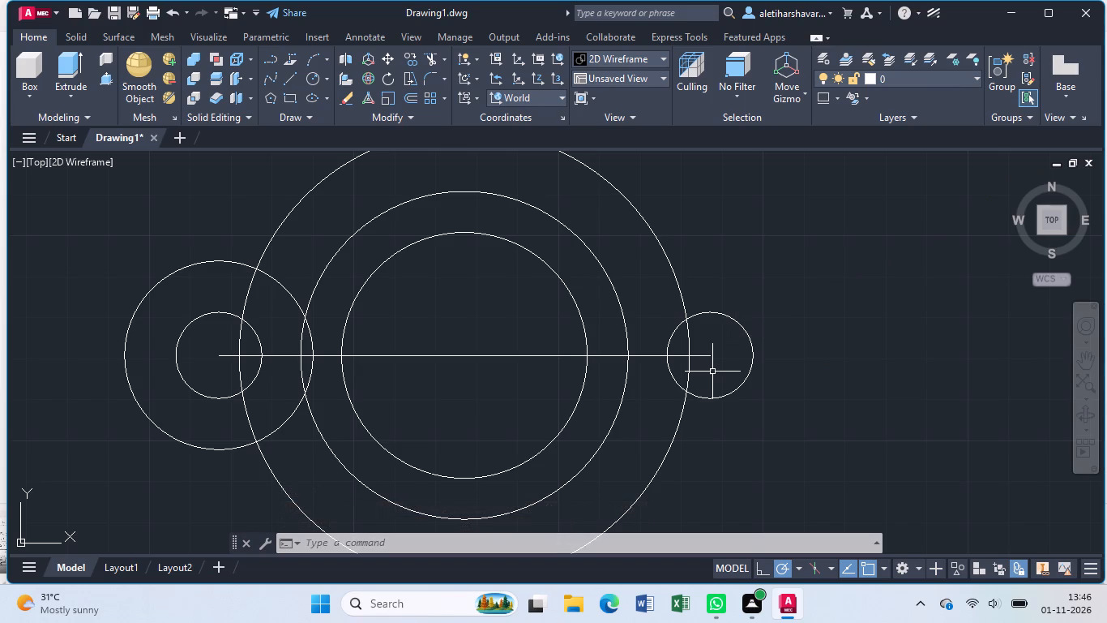
Draw a concentric circle of radius 23 mm around the small circle at the line's right end.
key(c)
key(Return)
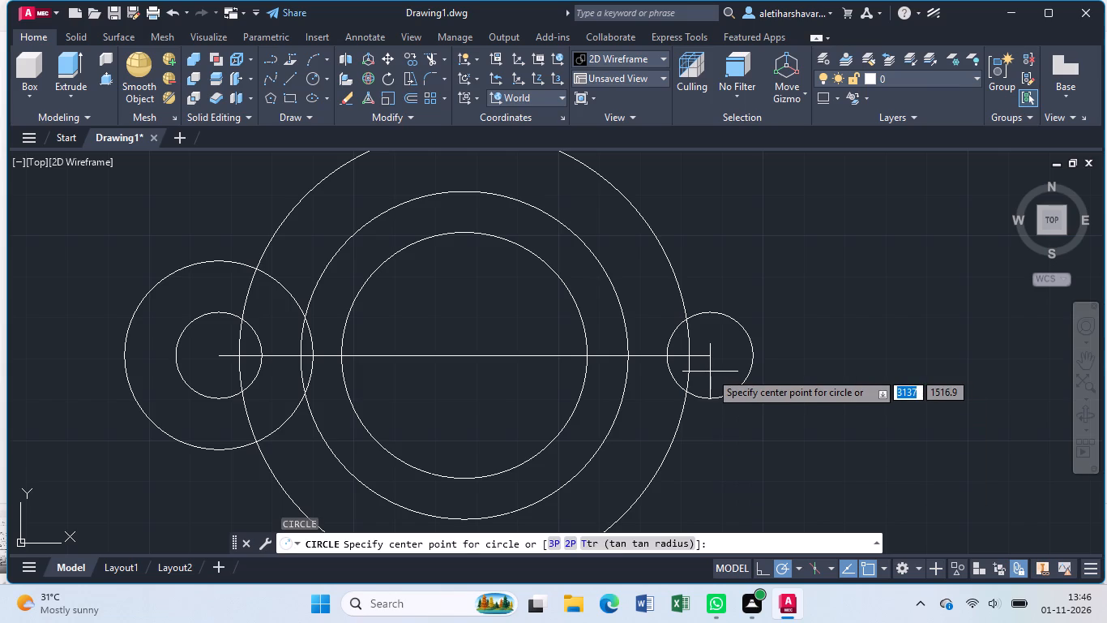
click(708, 352)
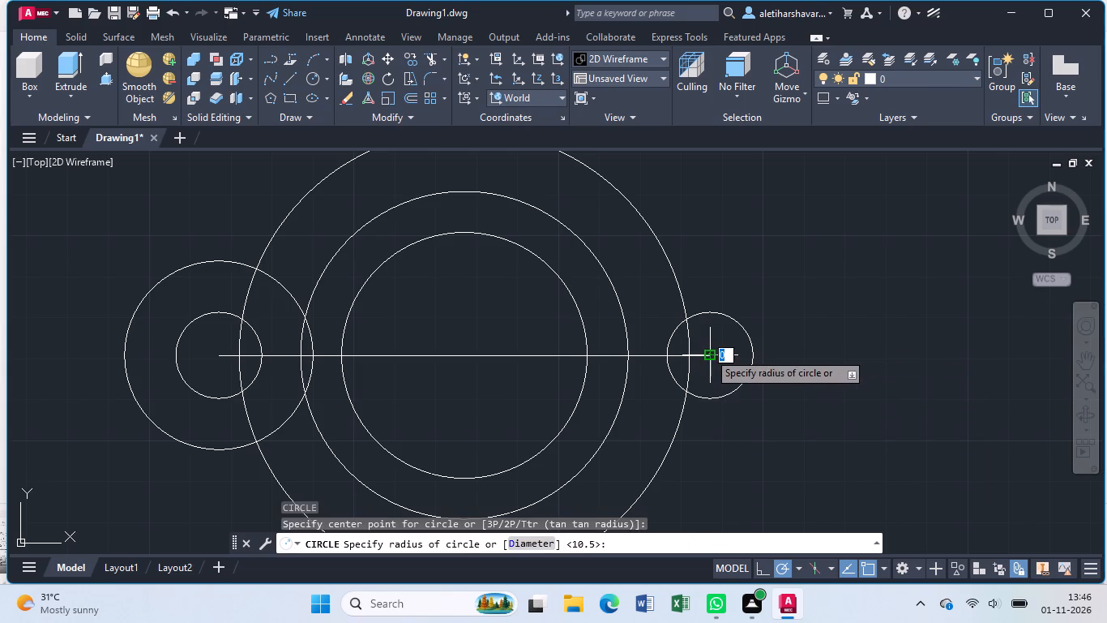
text(23)
key(Return)
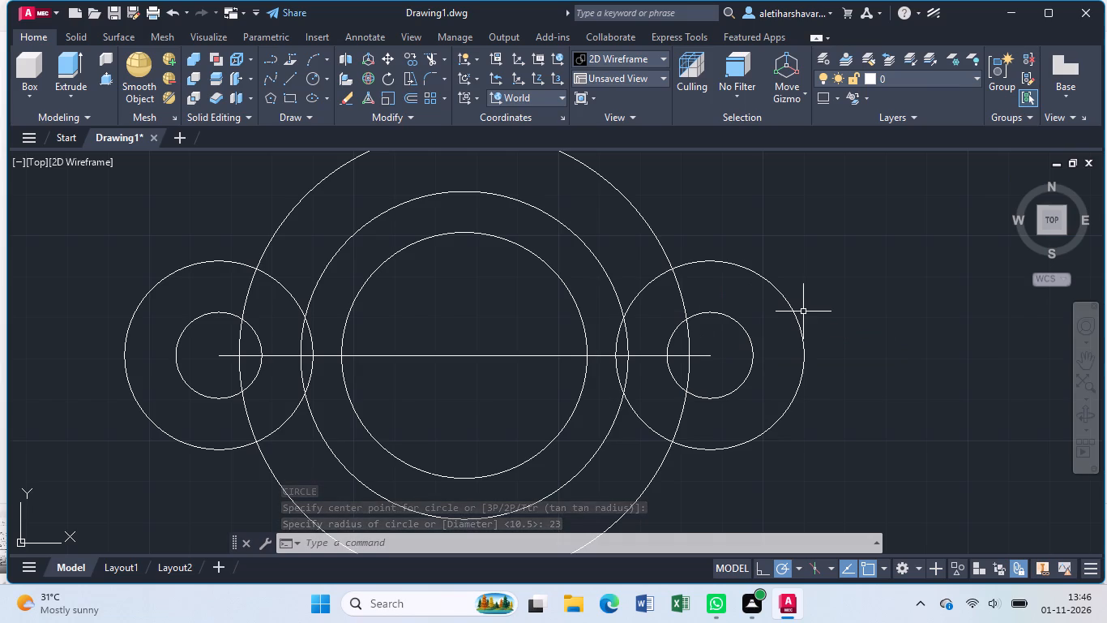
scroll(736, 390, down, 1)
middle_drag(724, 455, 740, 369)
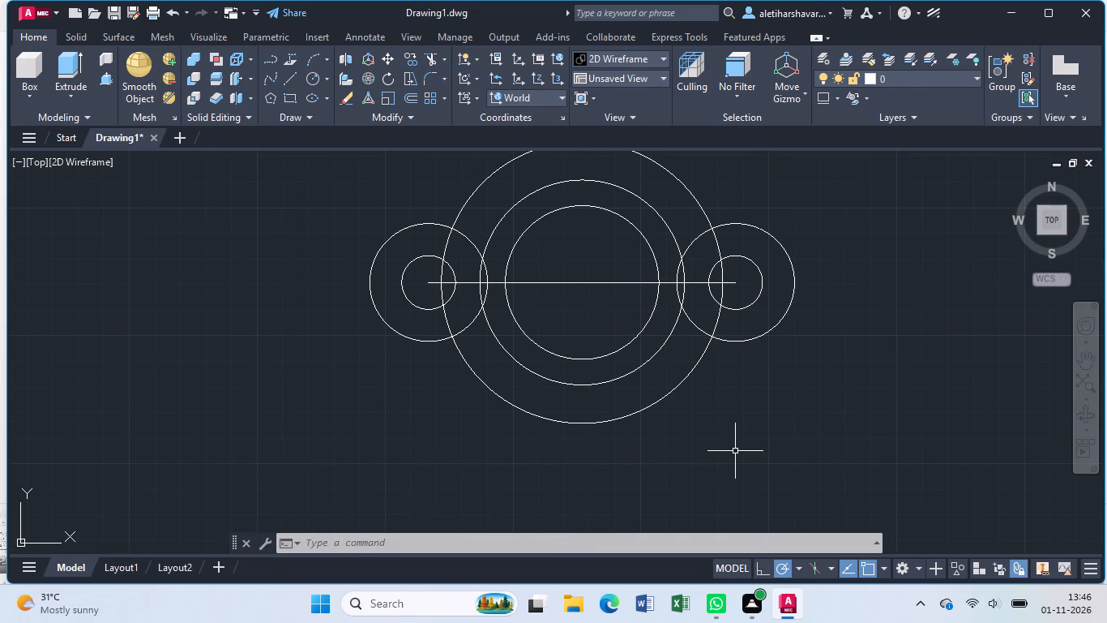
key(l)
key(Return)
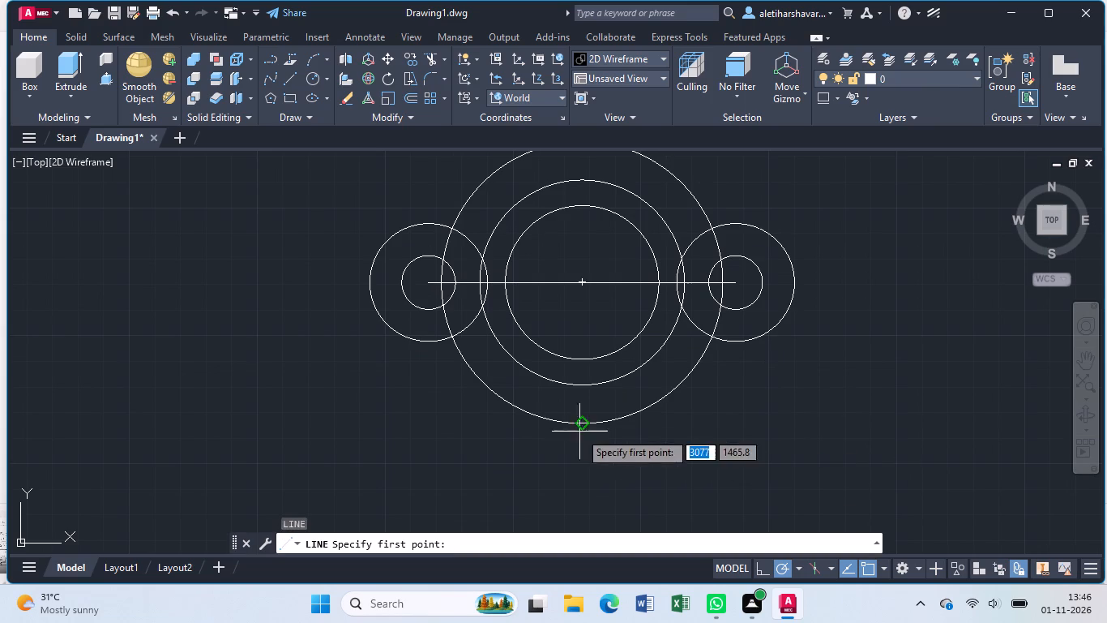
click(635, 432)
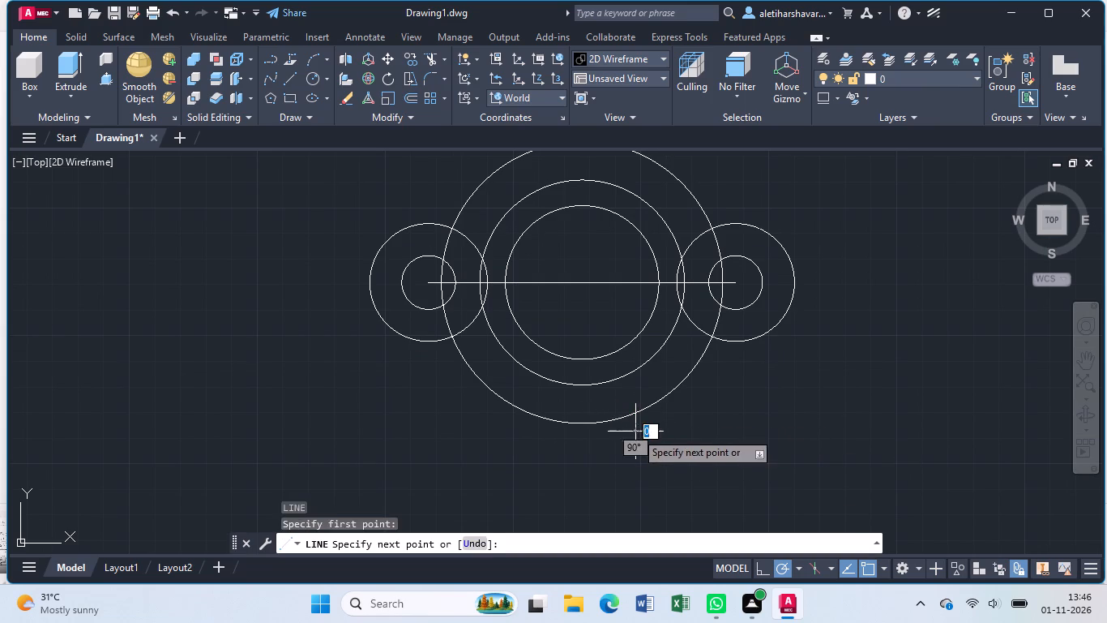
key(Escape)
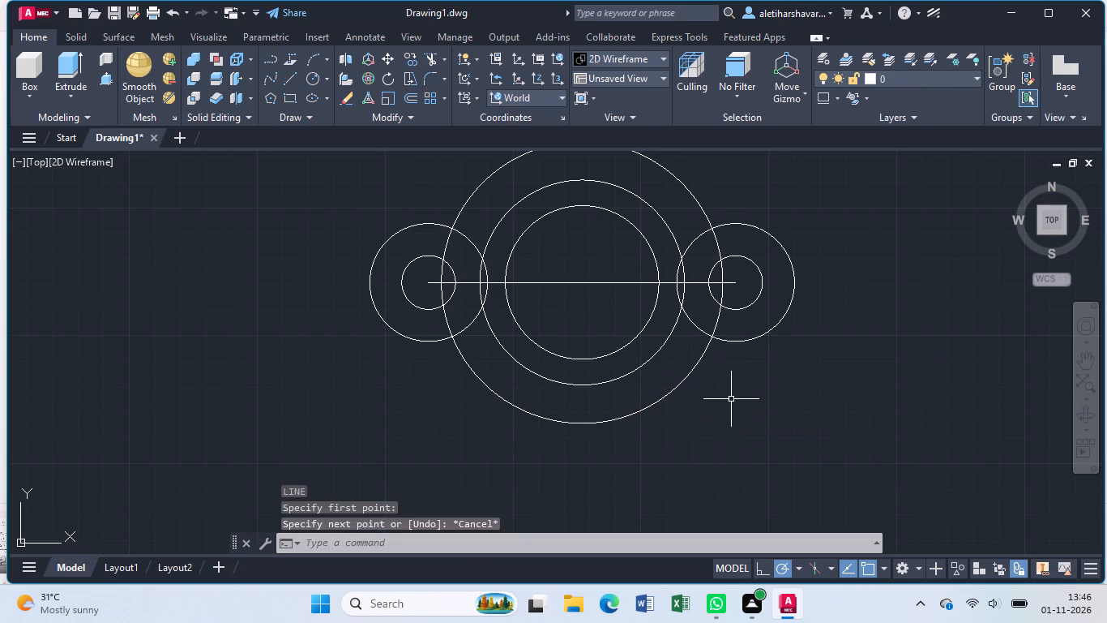
Draw a slanted line about 56 mm long from the right 23 mm radius circle's lower edge to the 55 mm radius circle's lower right edge.
key(l)
key(Return)
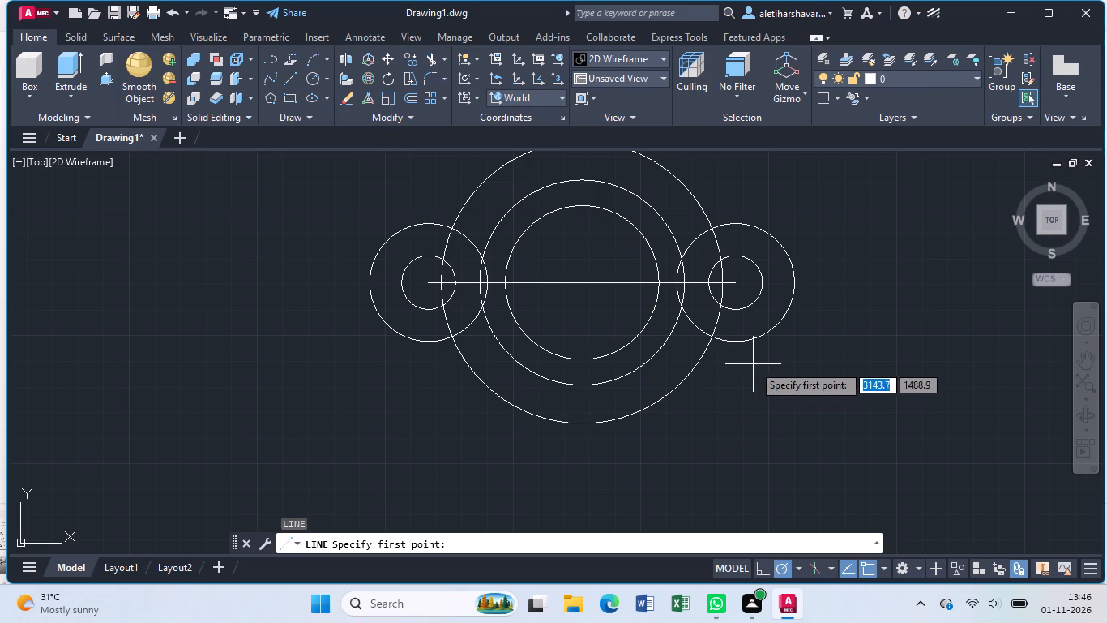
click(774, 331)
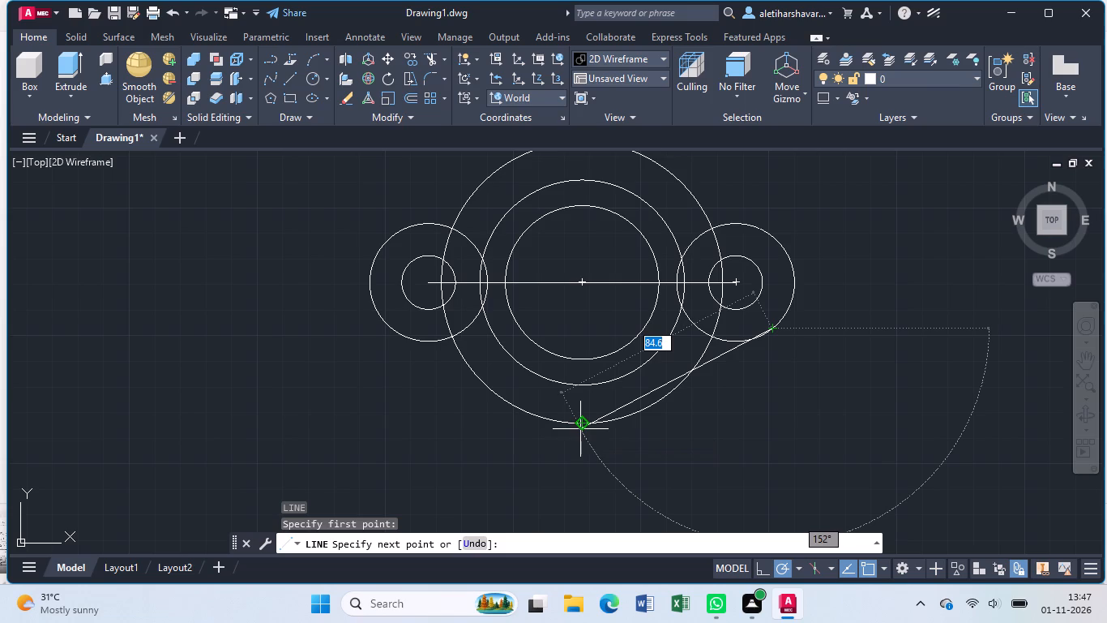
click(655, 410)
key(Escape)
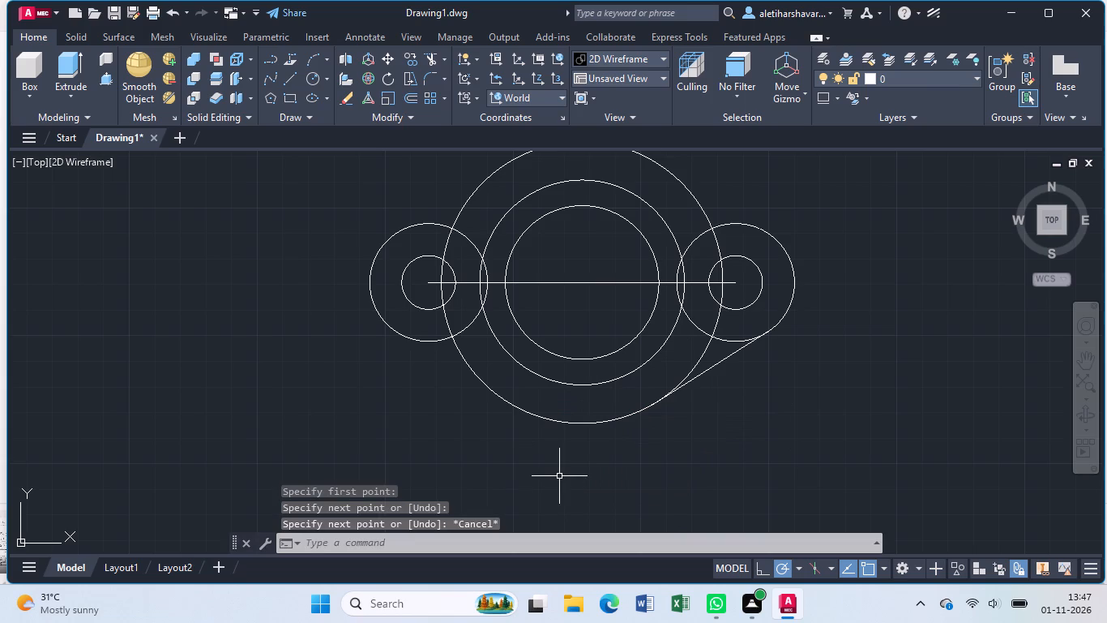
Draw a slanted line about 50 mm long from the left 23 mm radius circle's lower edge to the 55 mm radius circle's lower left edge.
key(l)
key(Return)
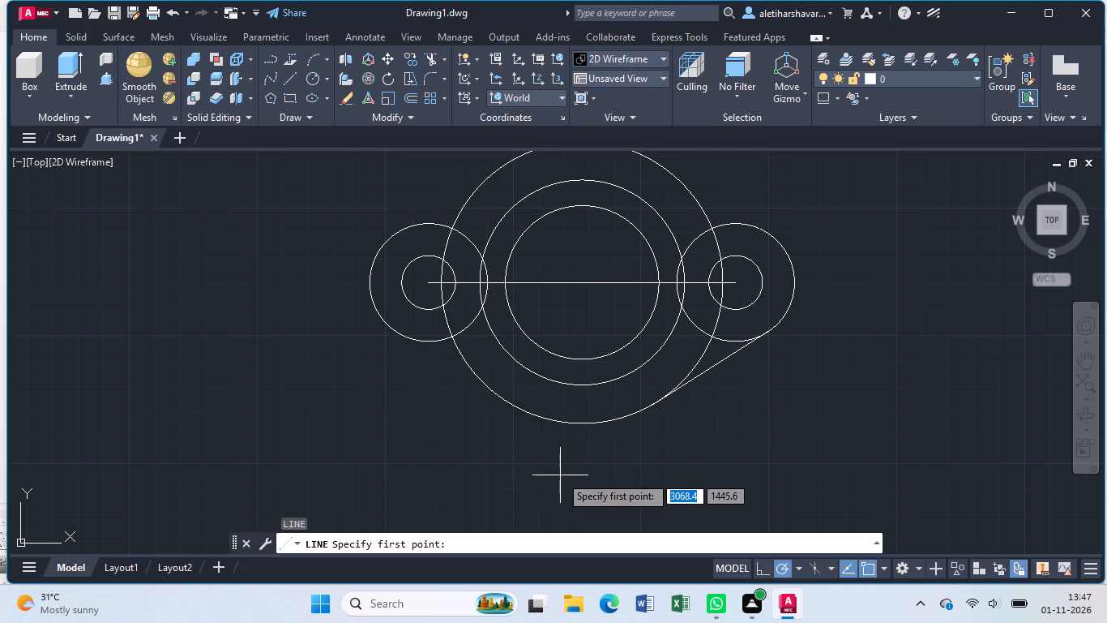
click(396, 340)
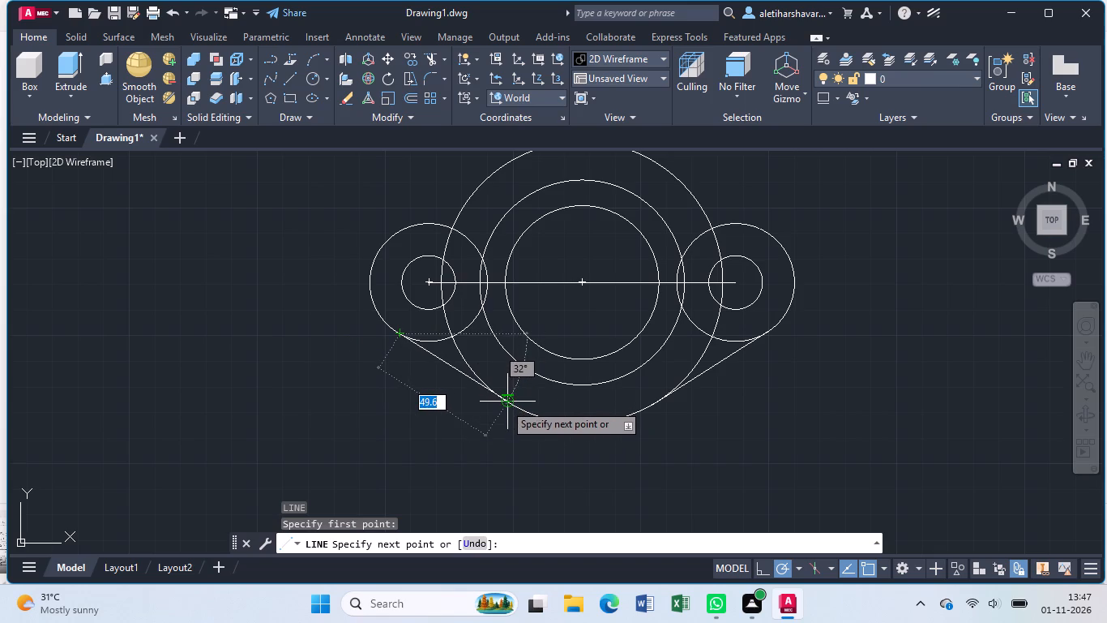
click(505, 406)
key(Escape)
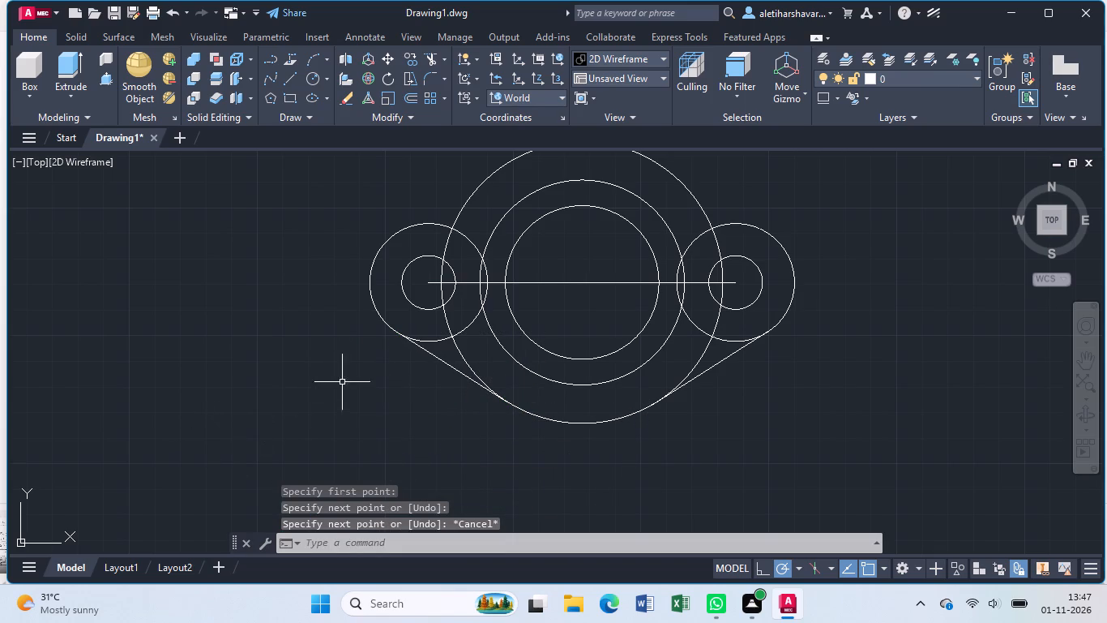
Start another straight line for the part's outline.
middle_drag(490, 365, 472, 481)
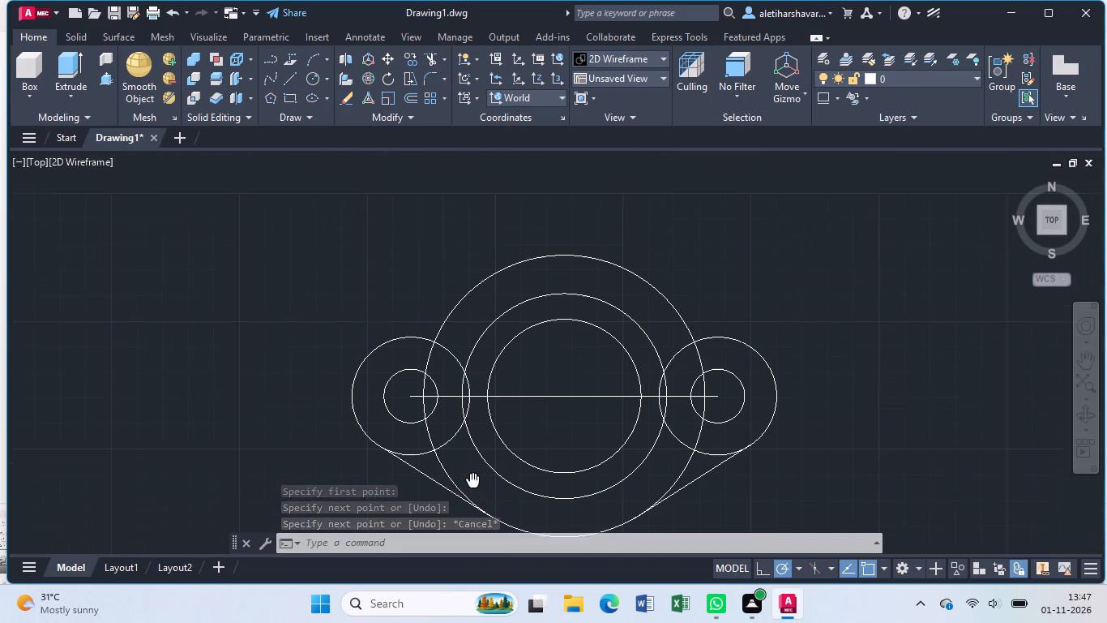
middle_drag(472, 481, 472, 482)
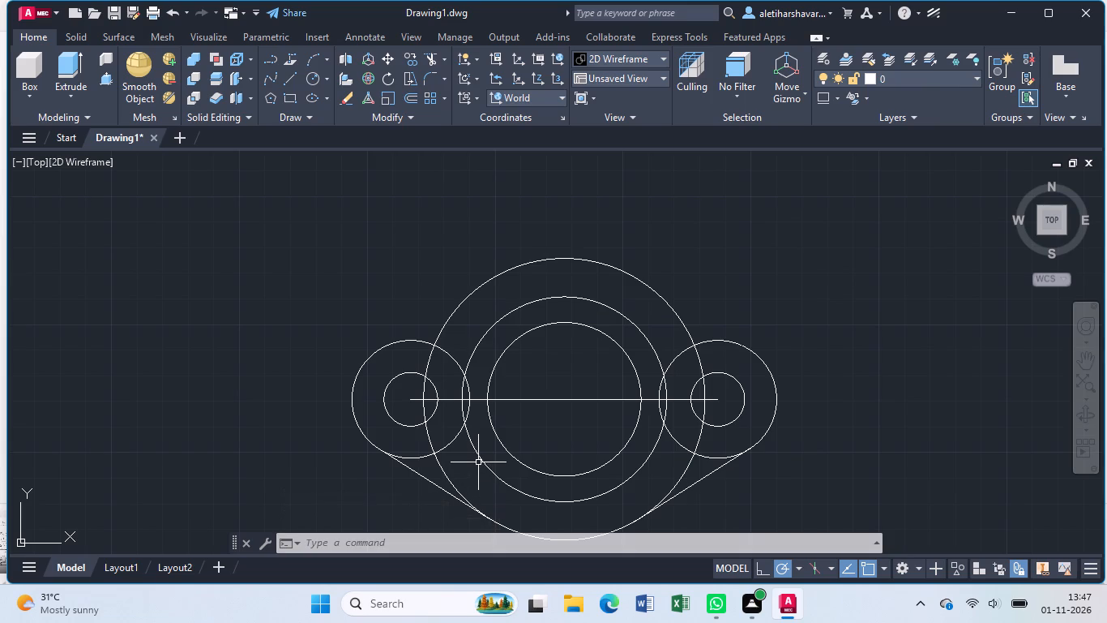
key(l)
key(Return)
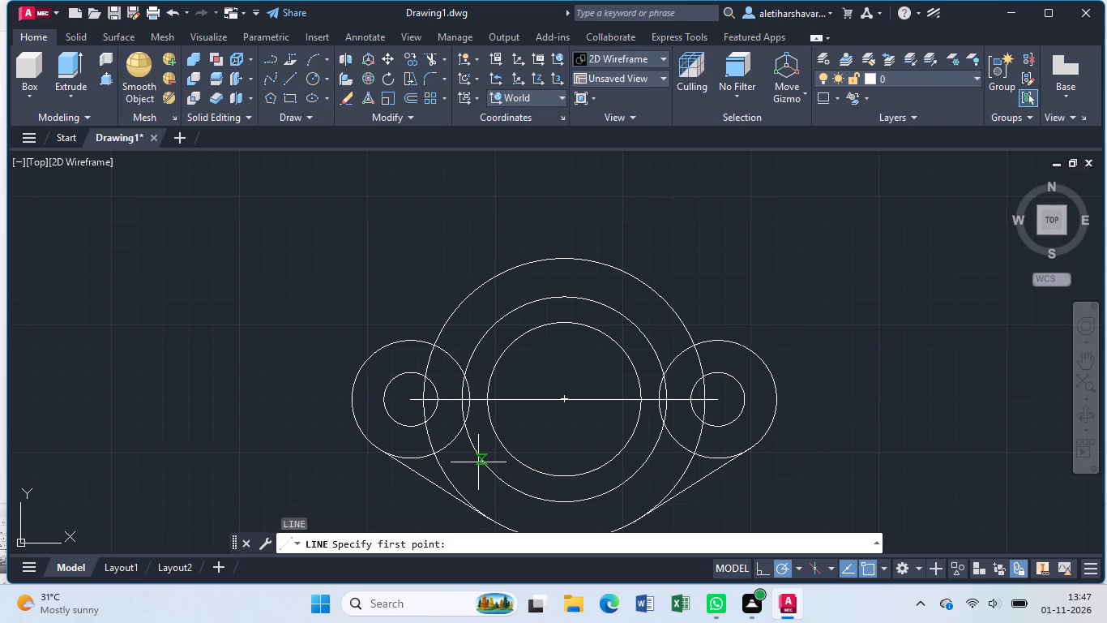
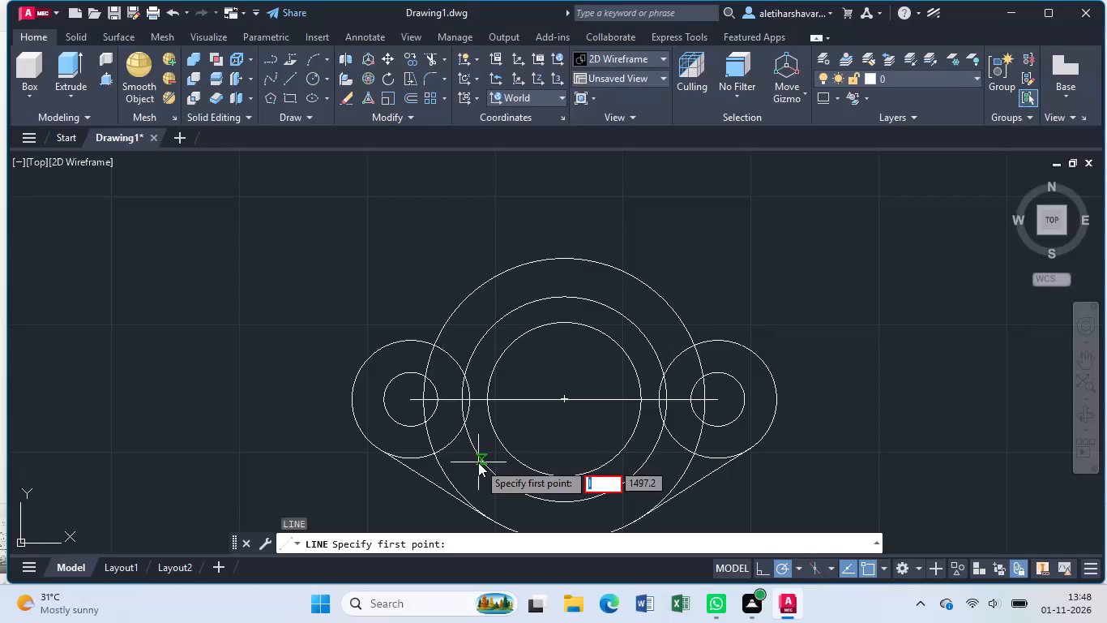
Draw a 15 mm vertical line upward from the top quadrant of the 30 mm radius circle.
key(Escape)
key(l)
key(Return)
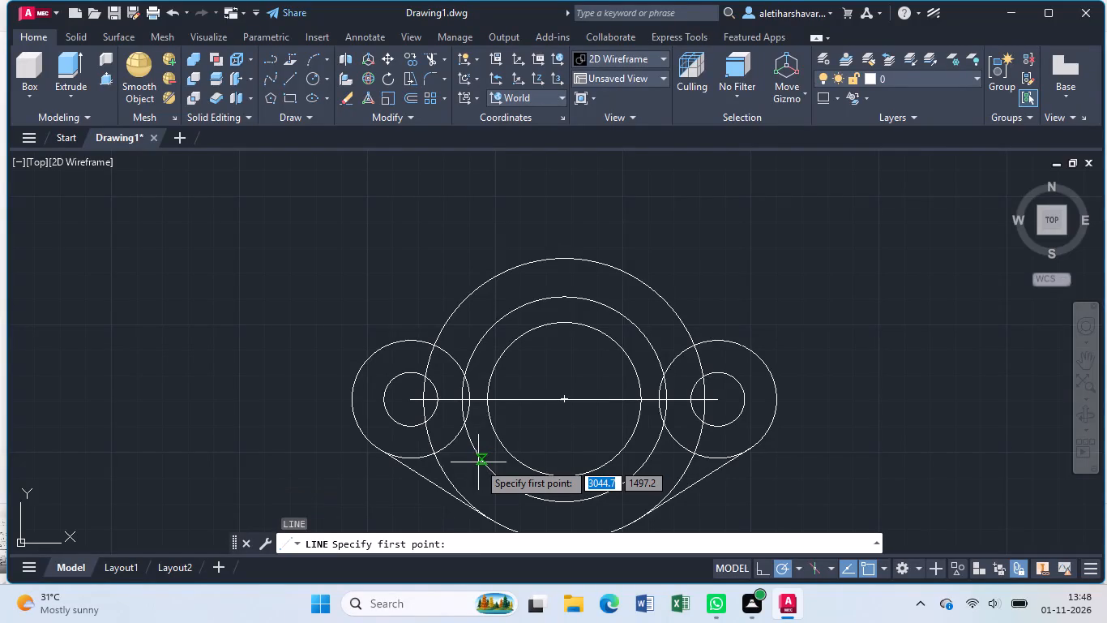
click(562, 318)
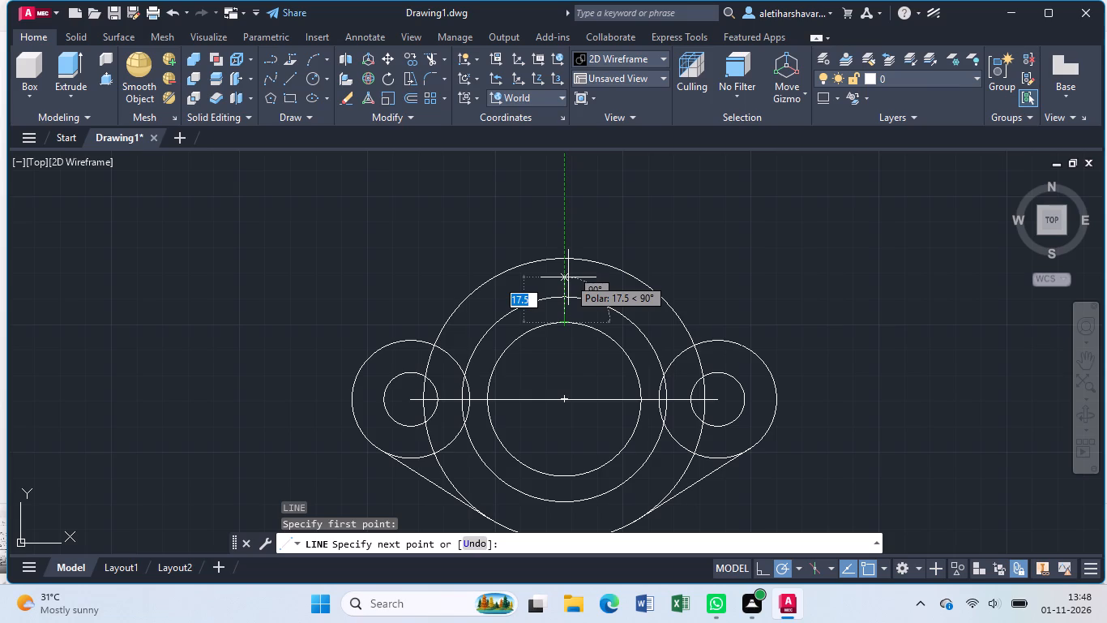
text(15)
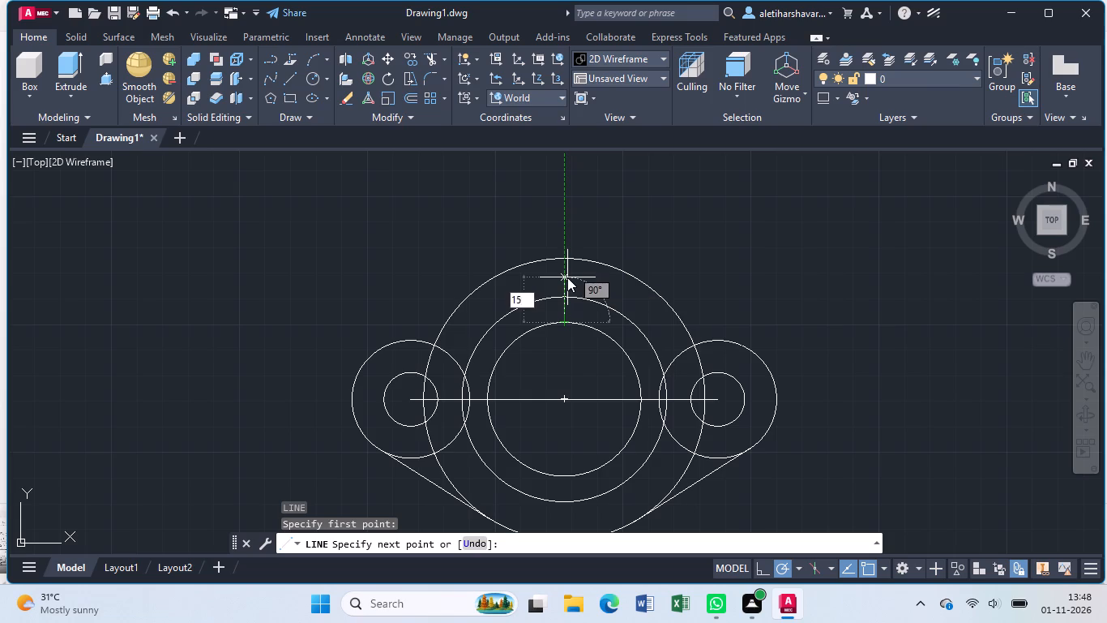
key(Return)
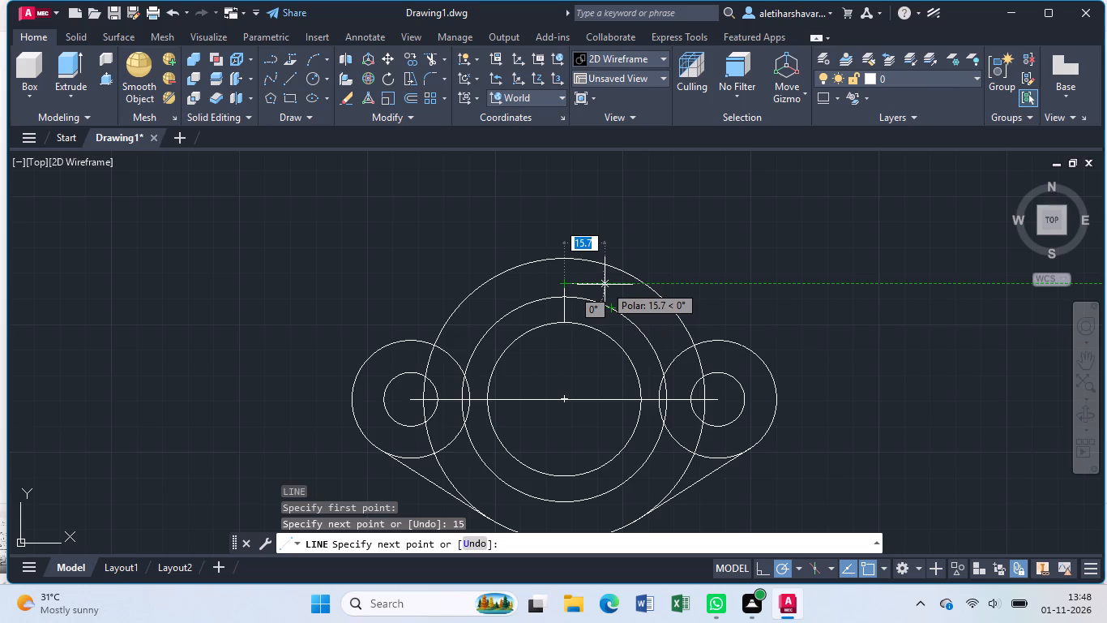
Continue the line 5 mm right and 10 mm back left to form a centred top edge, and draw its left side down into the 30 mm radius circle.
key(5)
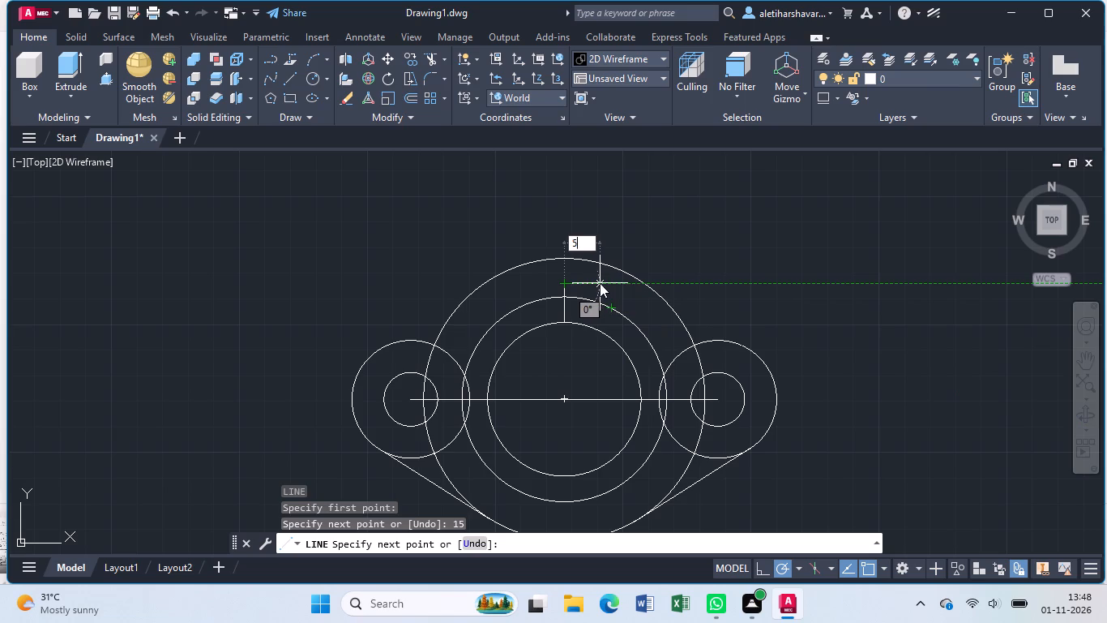
key(Return)
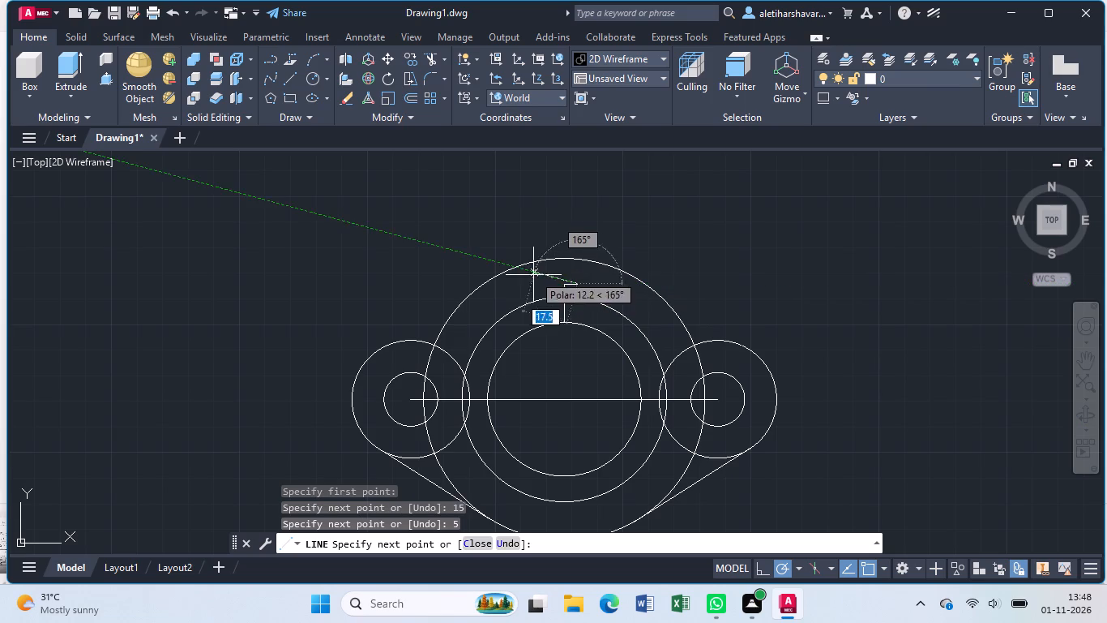
key(1)
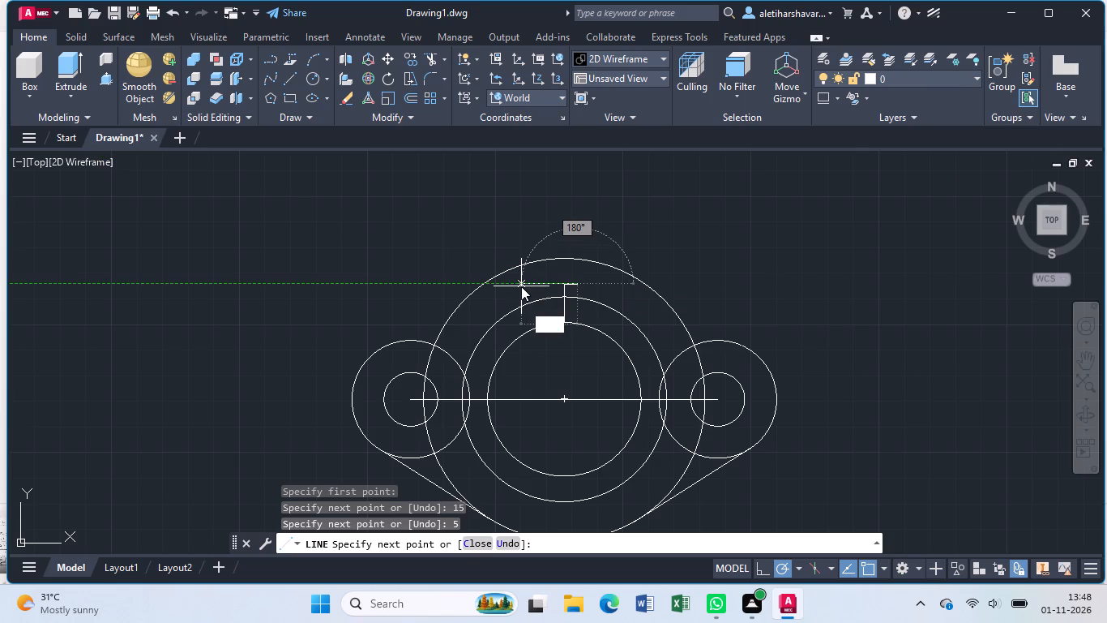
key(0)
key(Return)
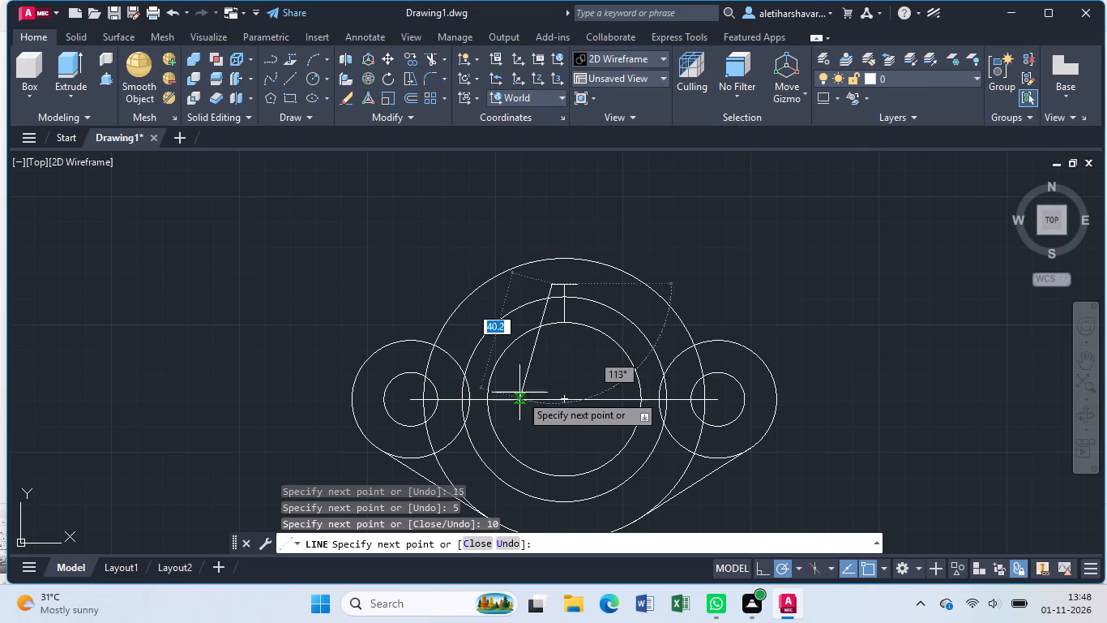
click(551, 345)
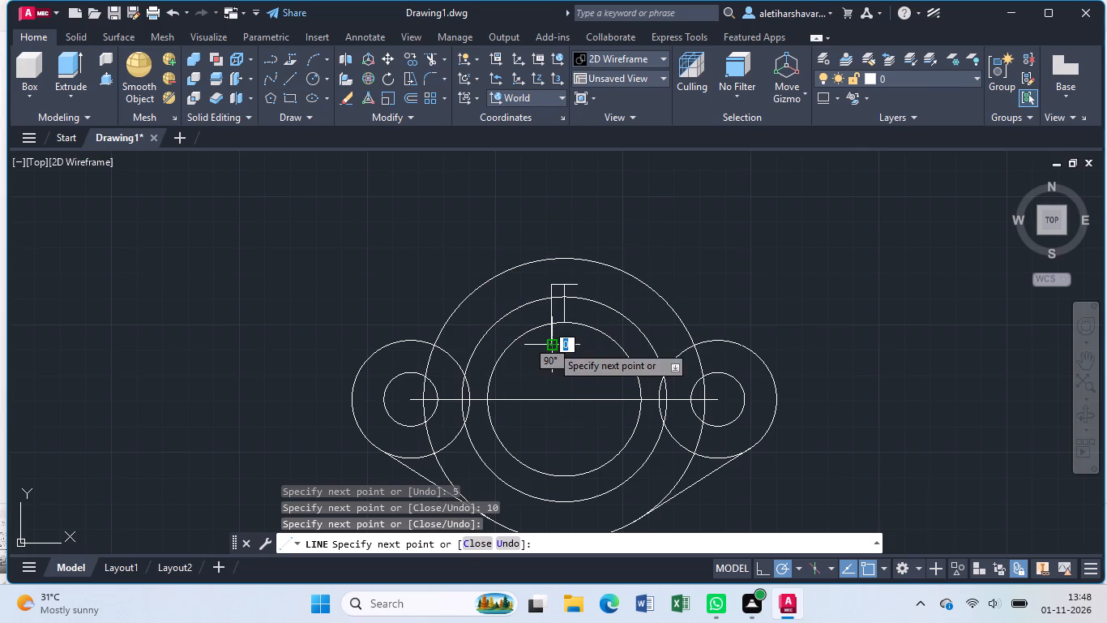
key(Escape)
Draw the narrow slot's right side from the right end of its 10 mm top edge straight down into the 30 mm radius circle.
key(l)
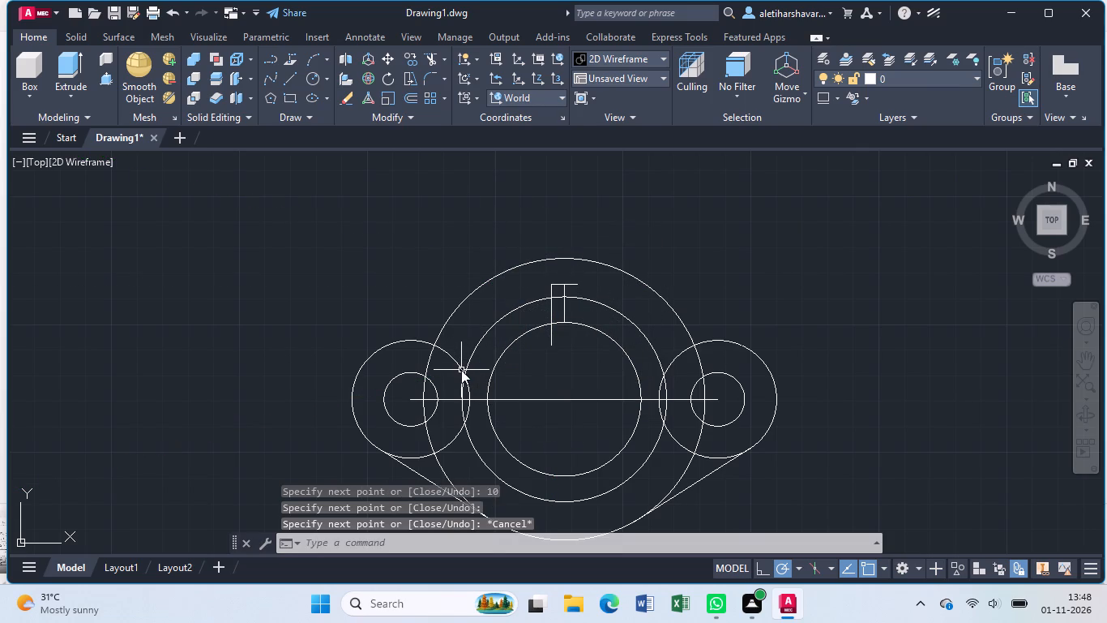
key(Return)
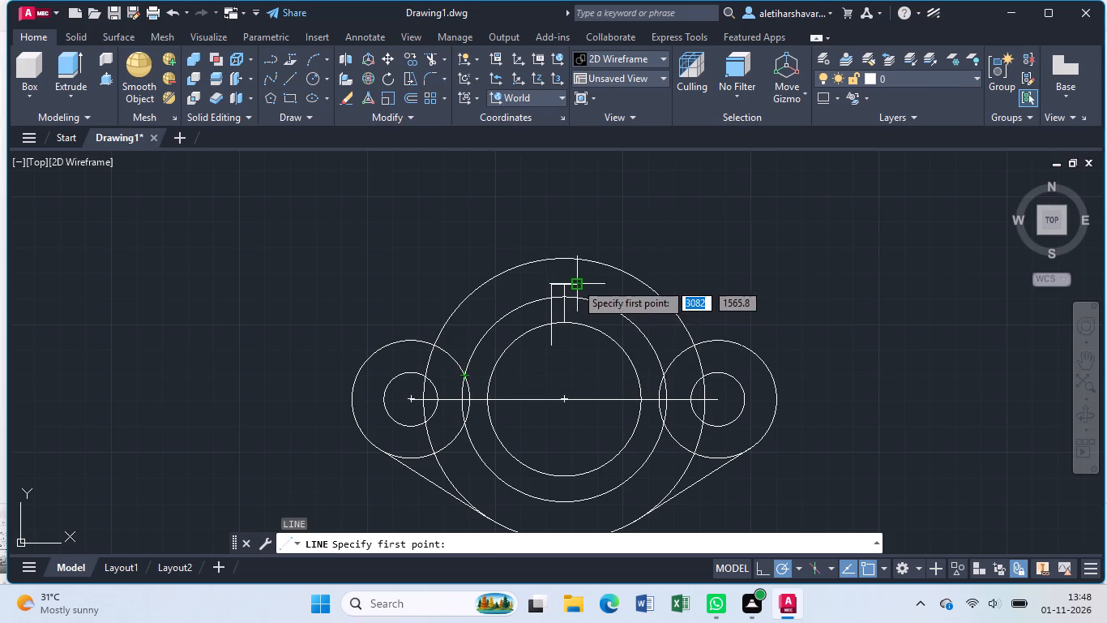
click(575, 282)
drag(574, 359, 566, 359)
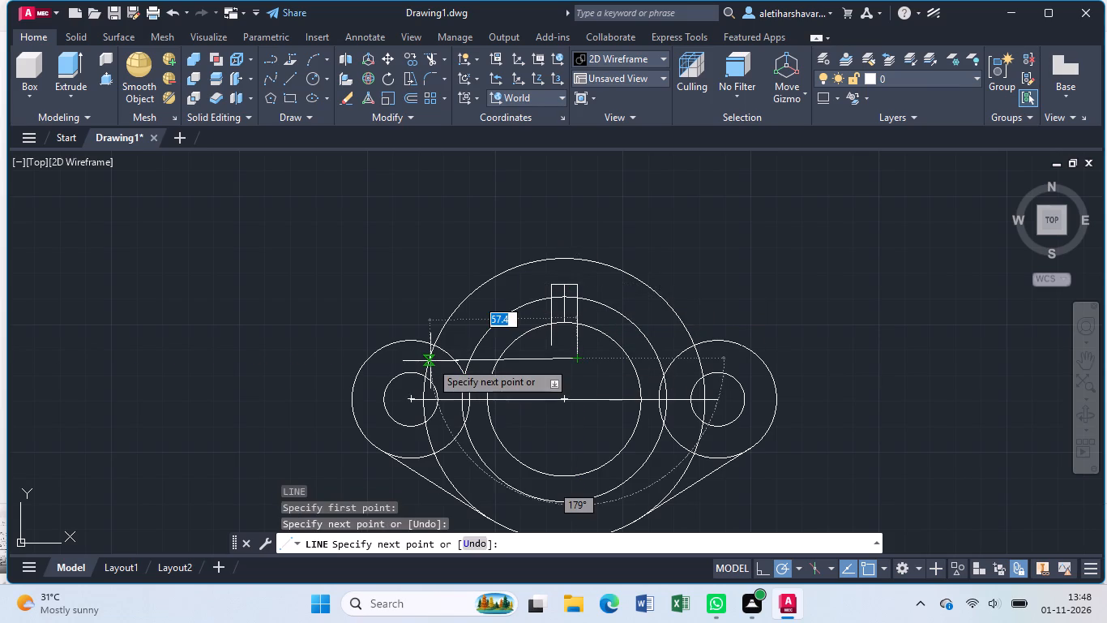
key(Escape)
Trim the ends of the slot's two side lines that extend inside the 30 mm radius circle.
key(t)
key(r)
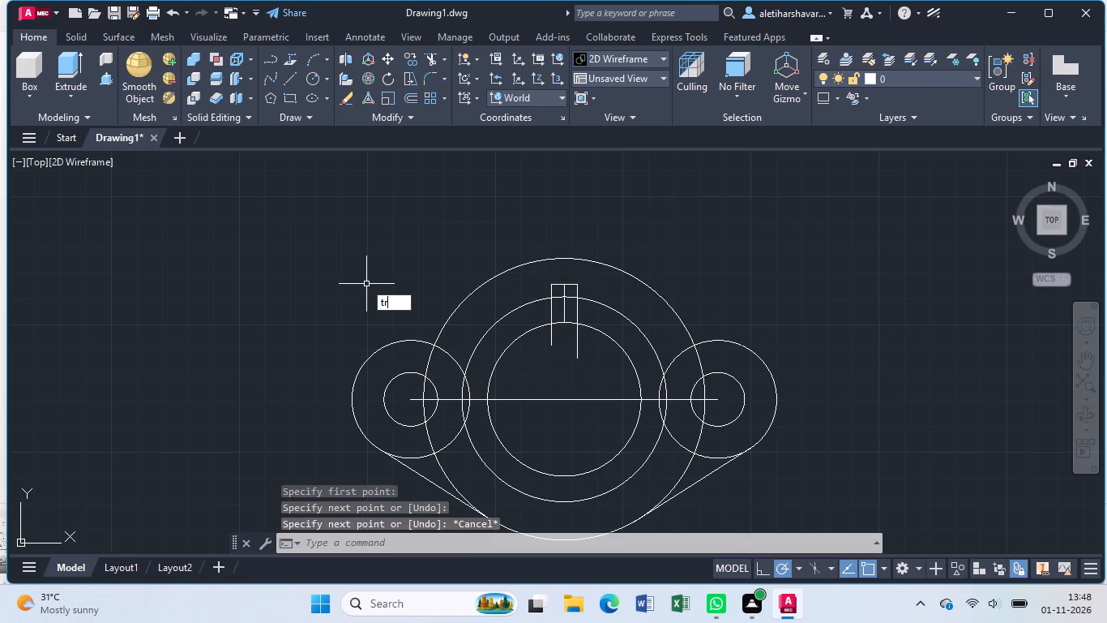
key(Return)
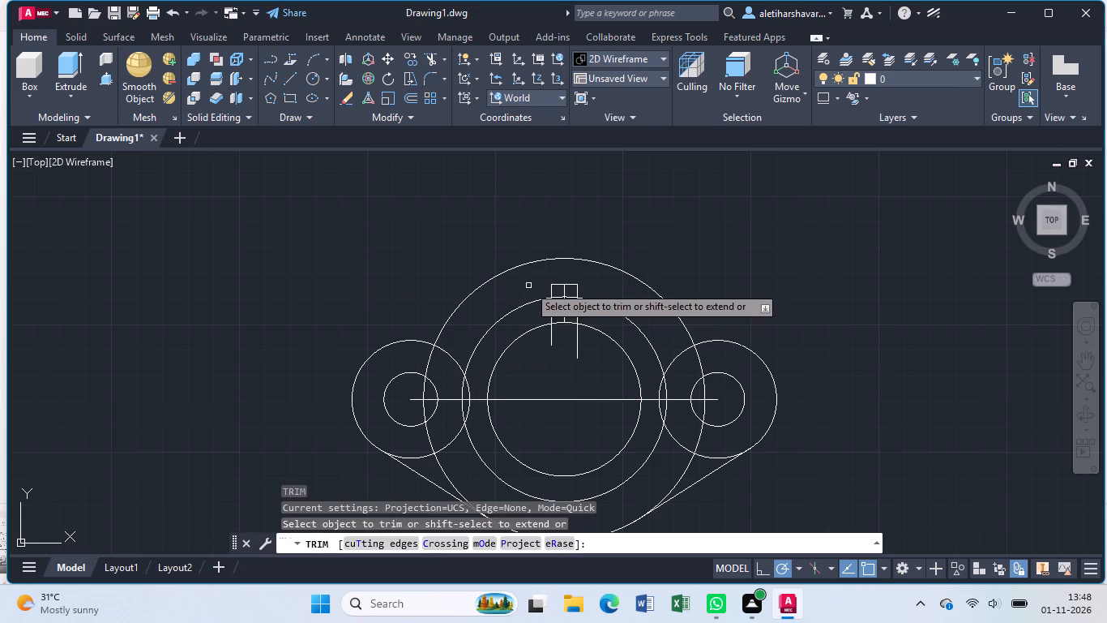
click(551, 333)
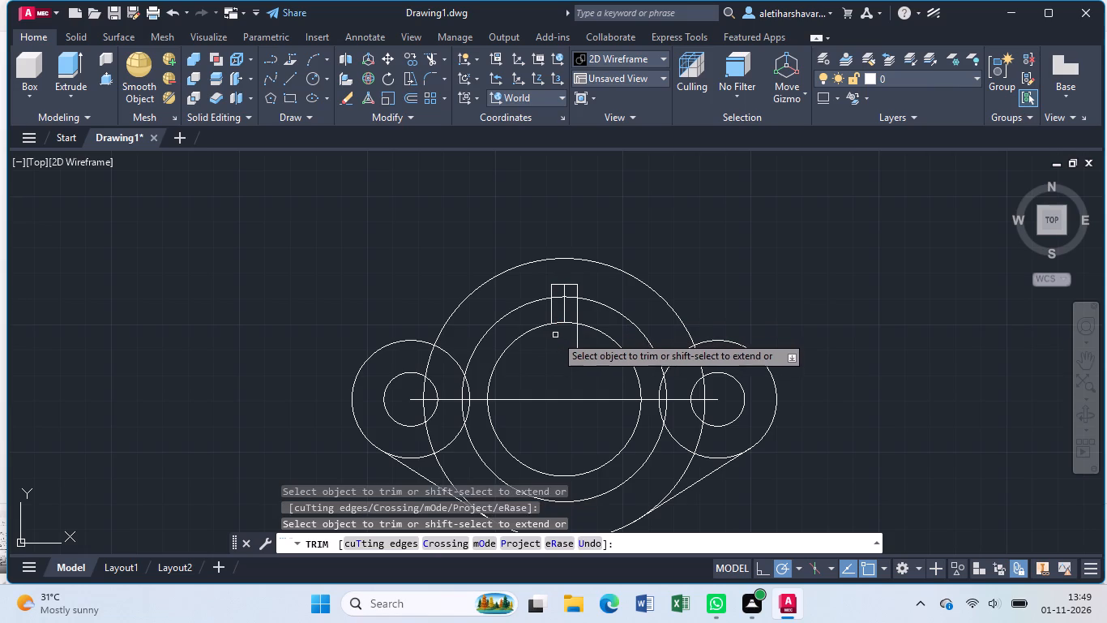
click(579, 342)
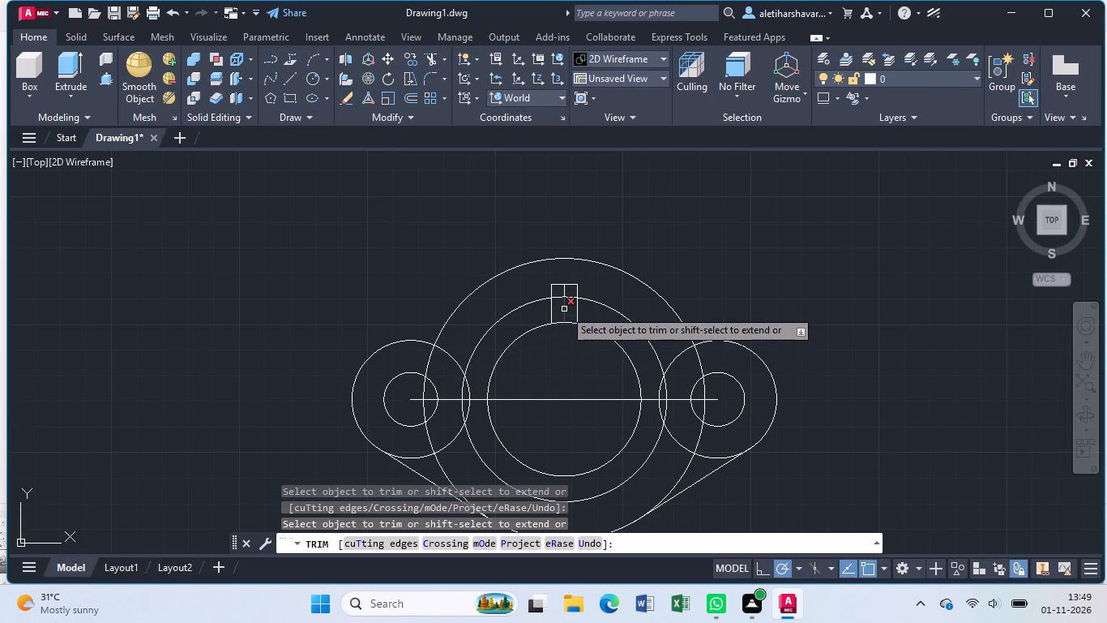
key(Escape)
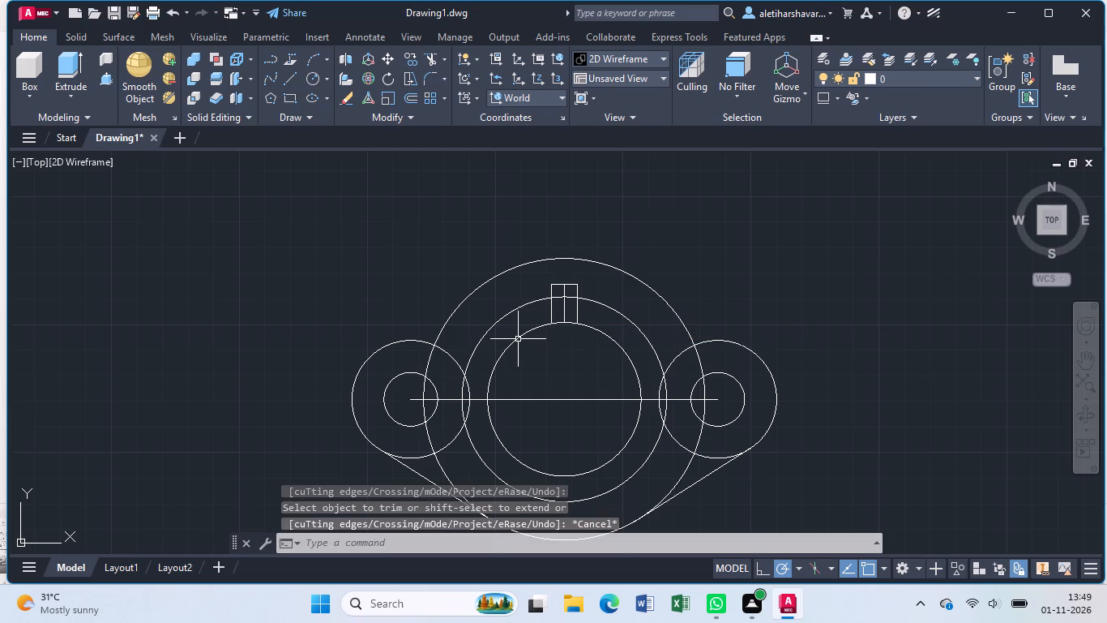
Draw a rectangle 60 mm wide and 25 mm high upward from the slot's top edge, centred on that edge's midpoint.
key(l)
key(Return)
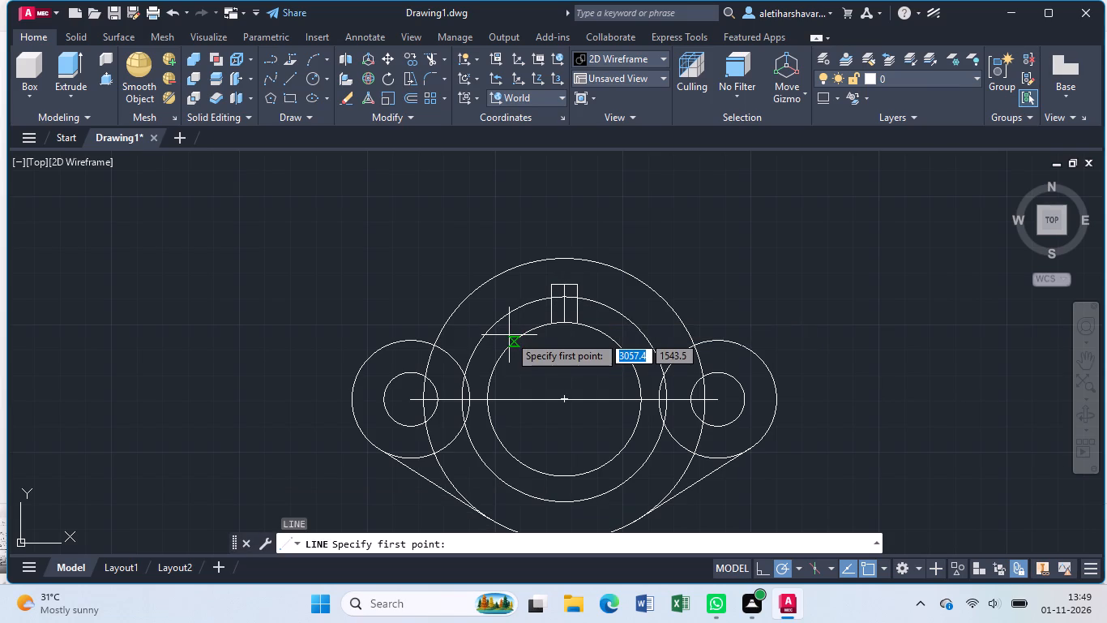
click(564, 288)
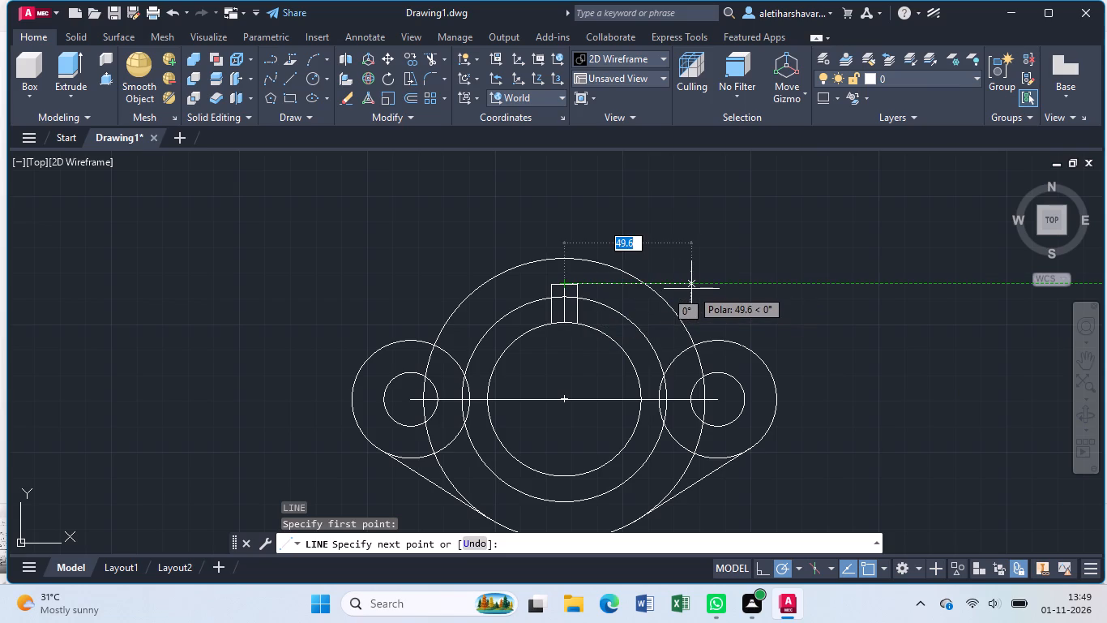
key(3)
key(0)
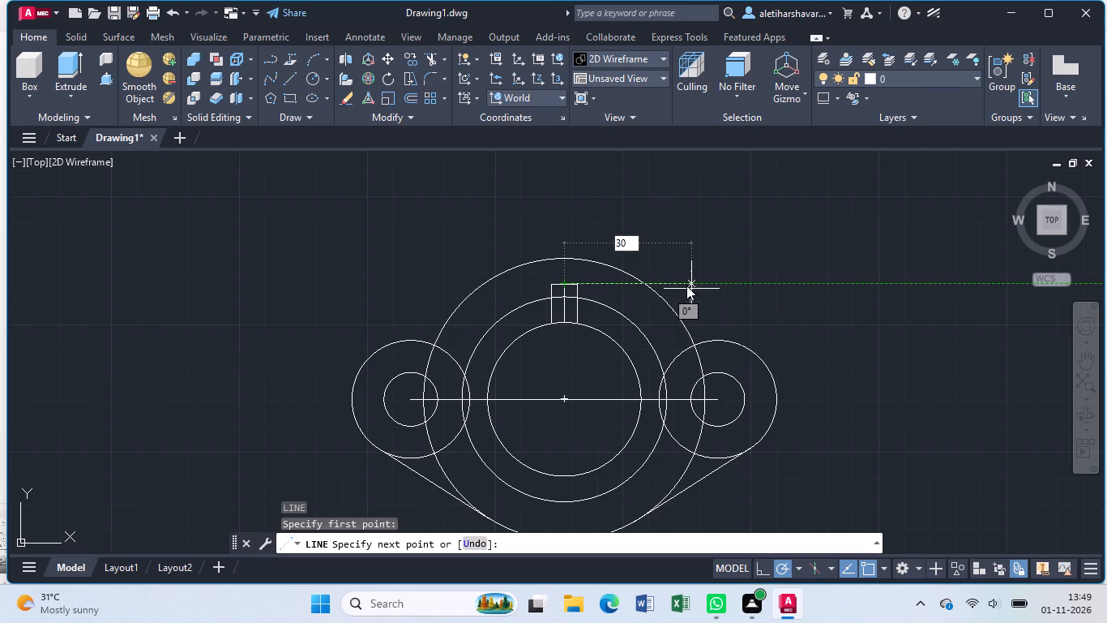
key(Return)
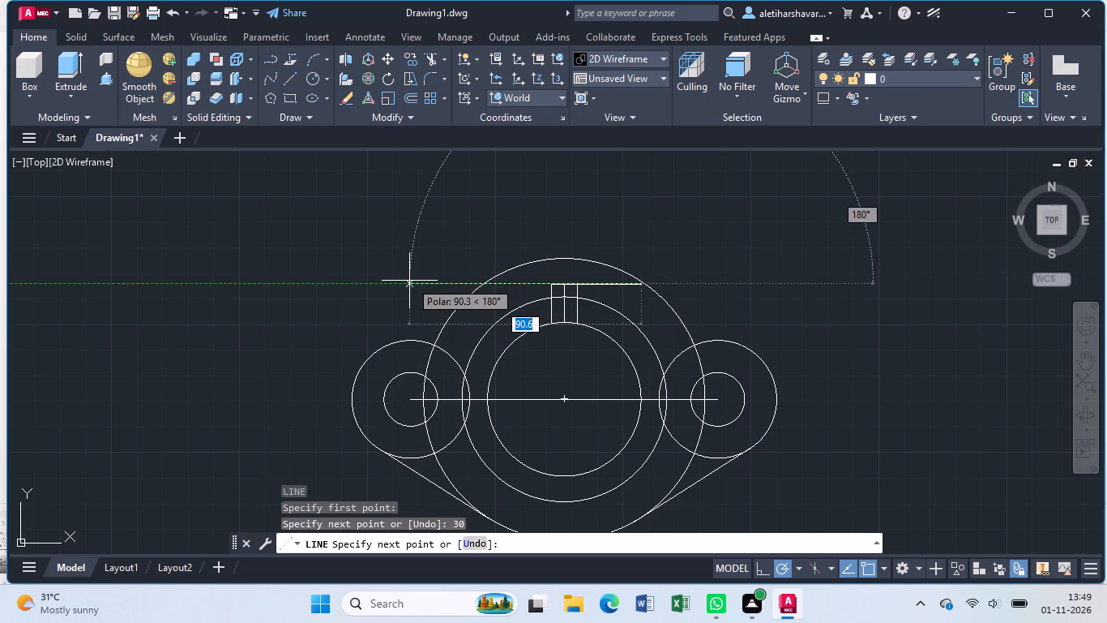
text(60)
key(Return)
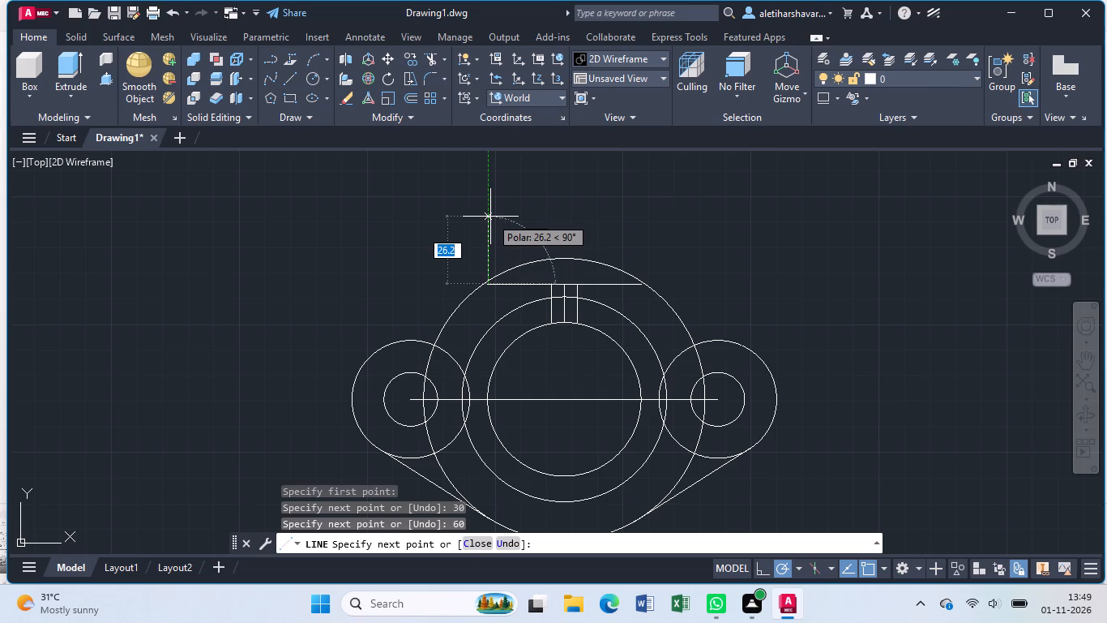
text(25)
key(Return)
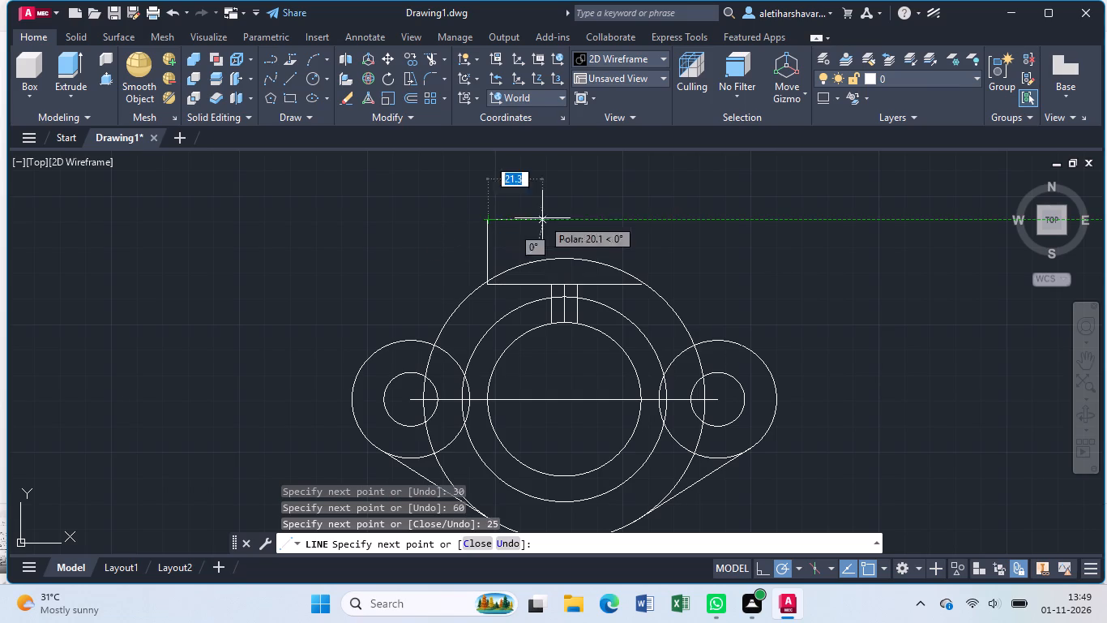
text(60)
key(Return)
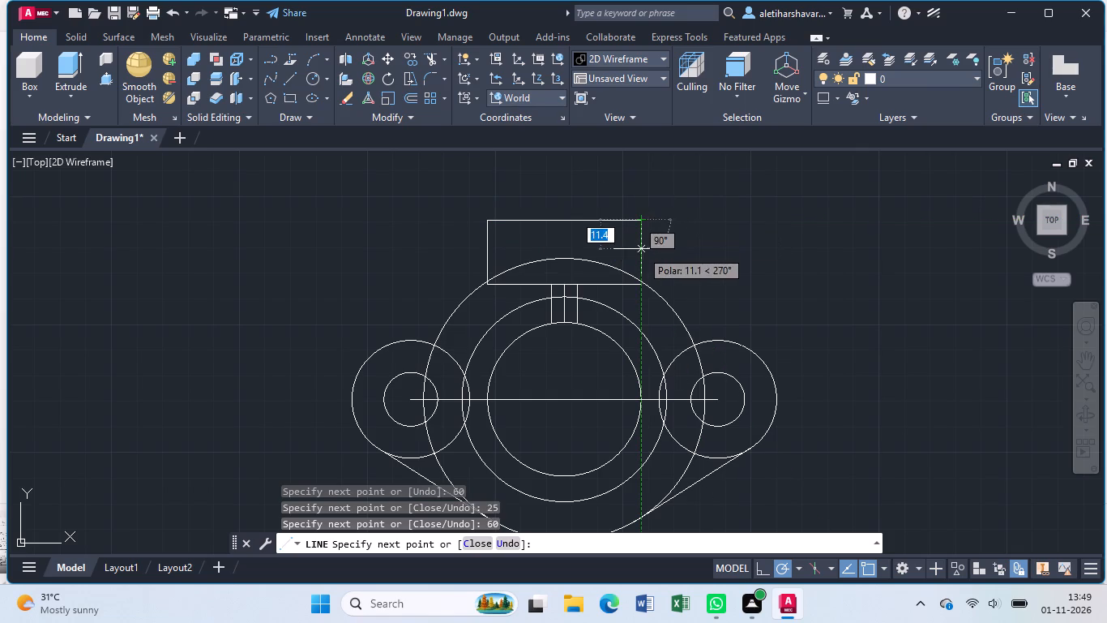
click(641, 280)
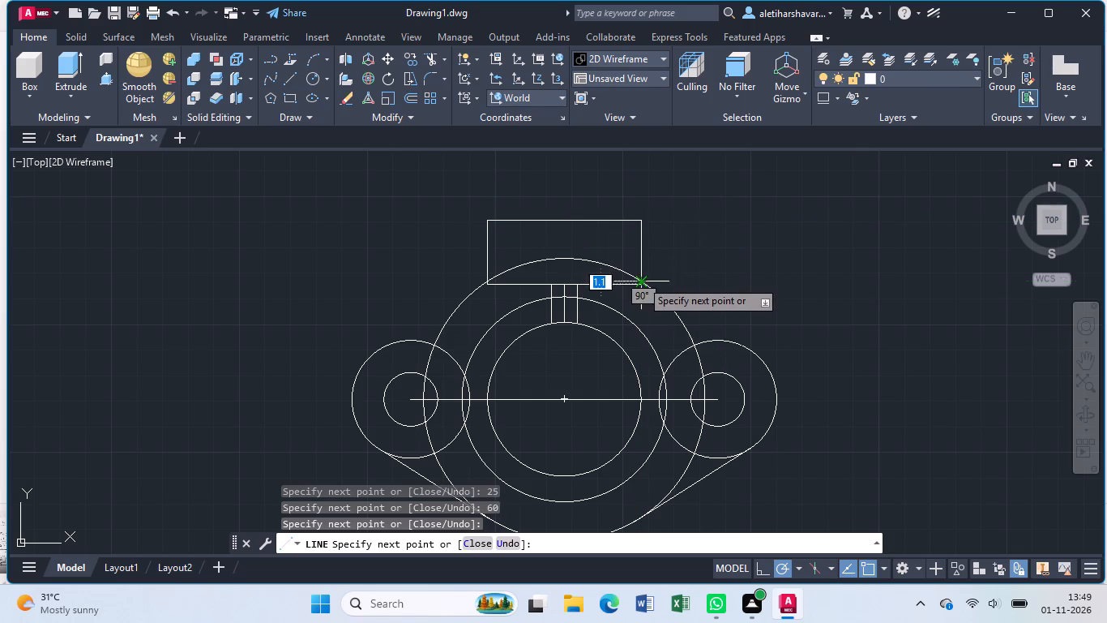
key(Escape)
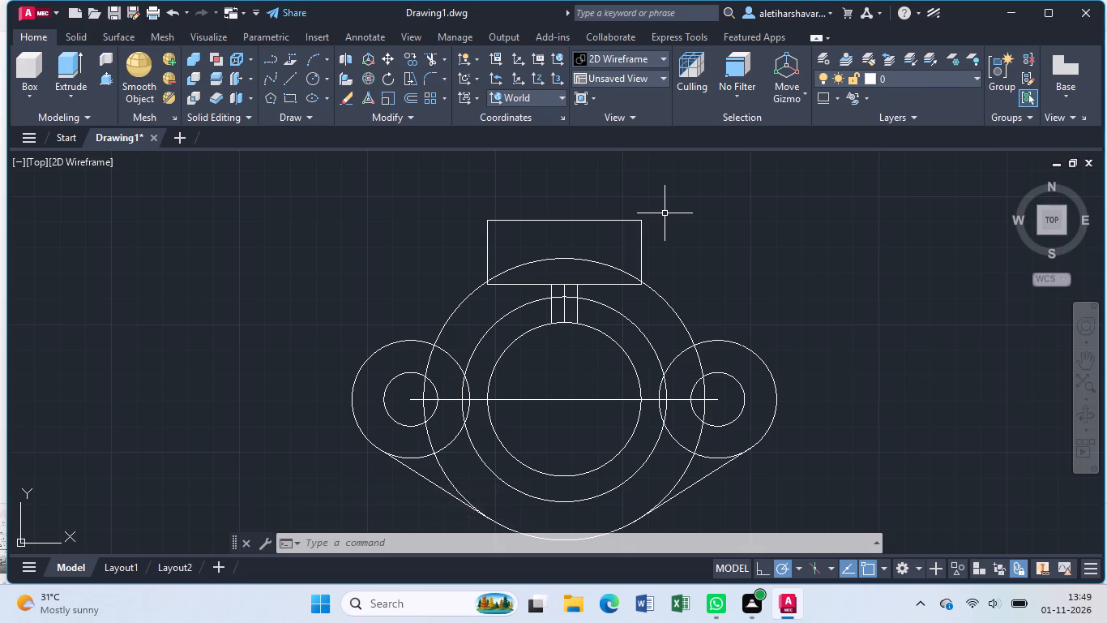
From the rectangle's top right corner, draw lines 5 mm right, 70 mm left and about 36 mm down past the 55 mm radius circle.
key(l)
key(Return)
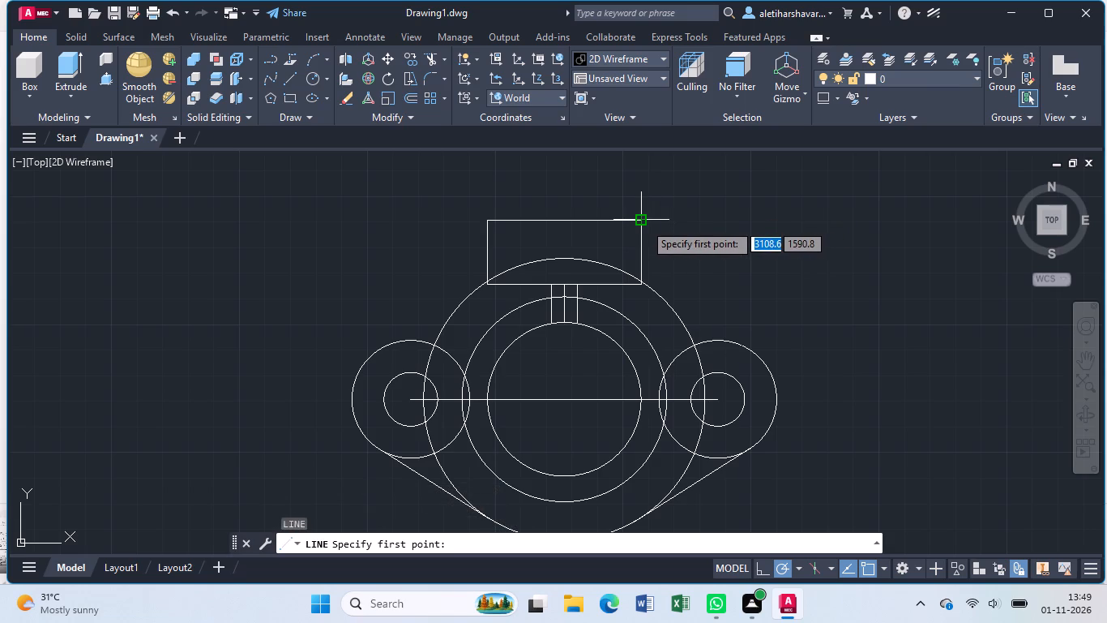
click(644, 223)
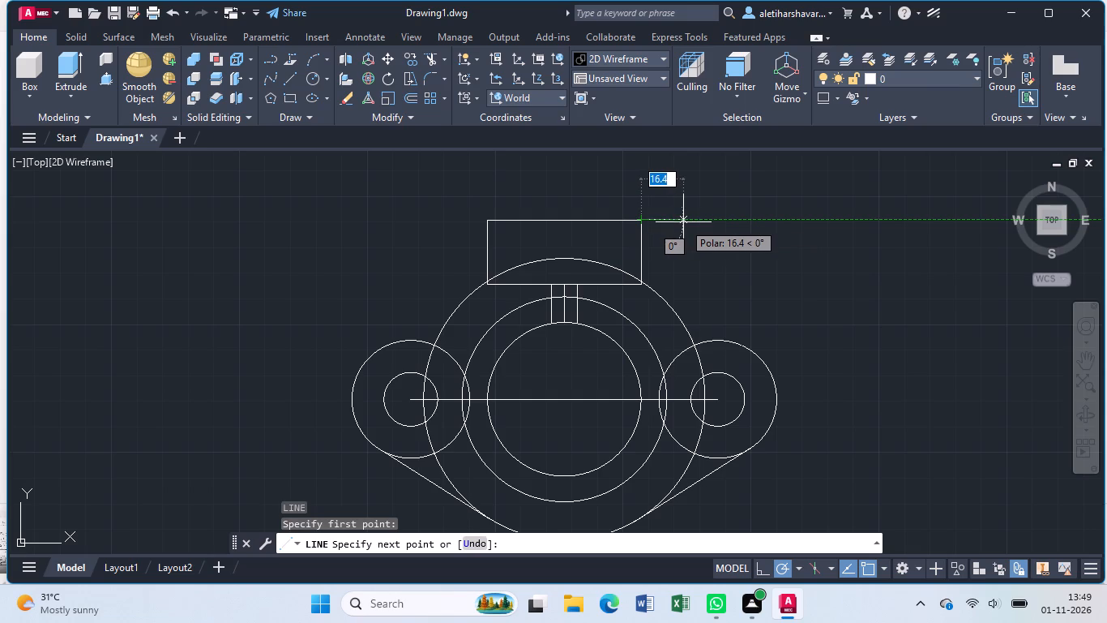
key(5)
key(Return)
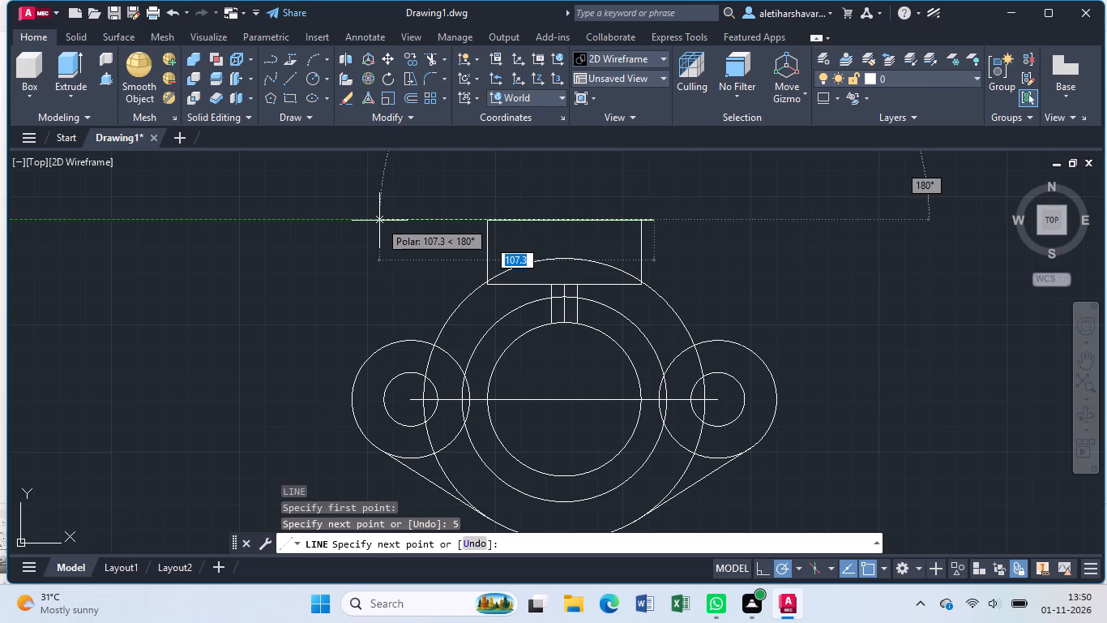
text(70)
key(Return)
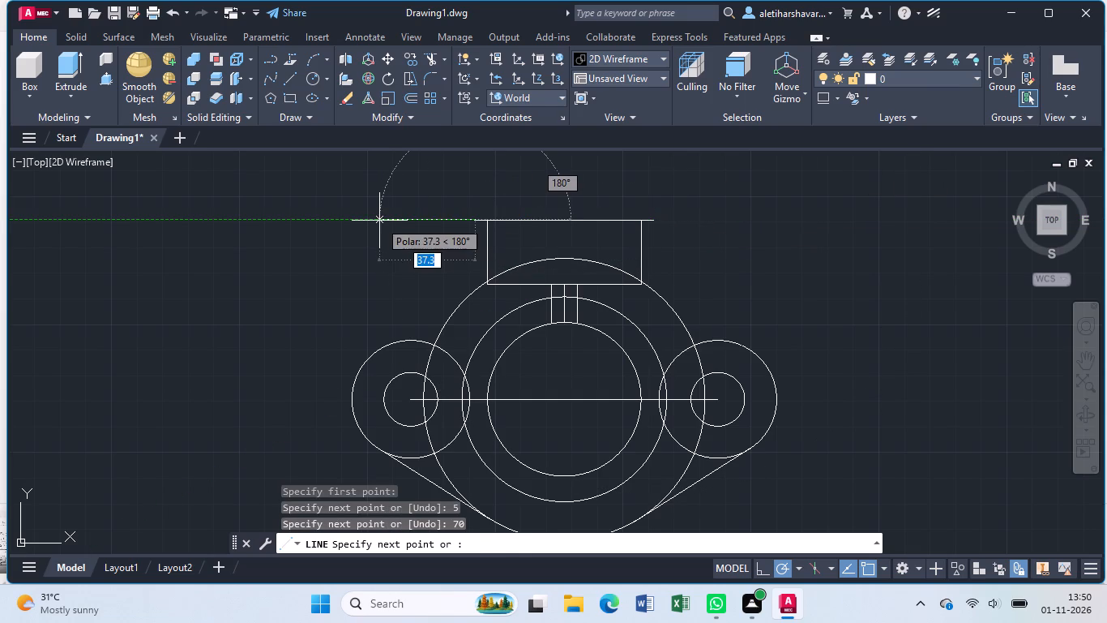
click(475, 311)
key(Escape)
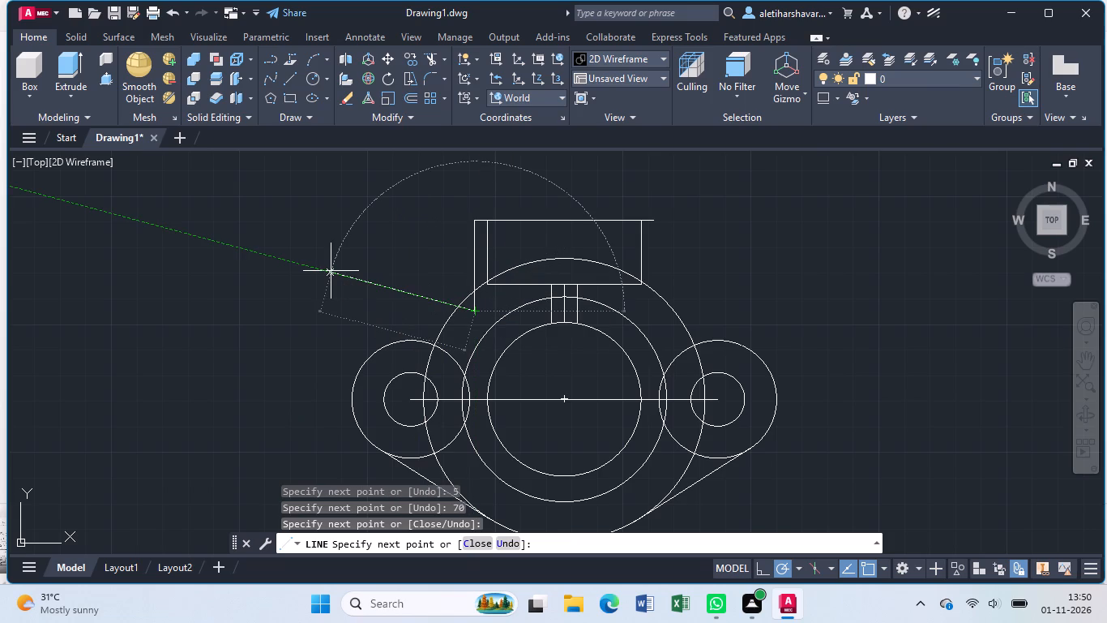
Draw a vertical line from the right end of the 70 mm top line down into the 55 mm radius circle.
key(l)
key(Return)
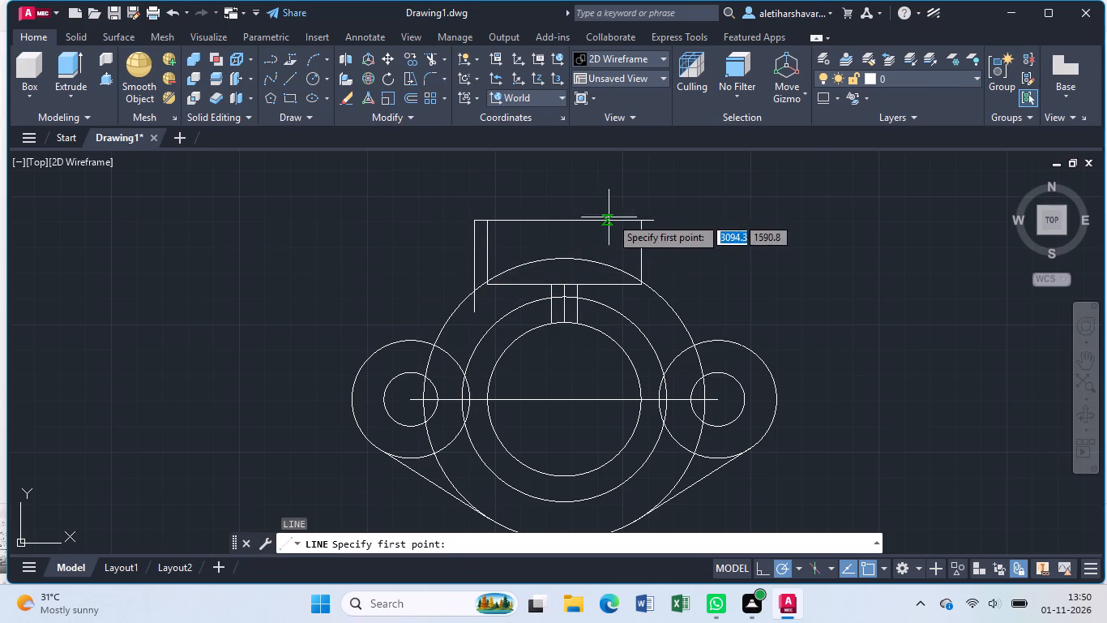
click(654, 220)
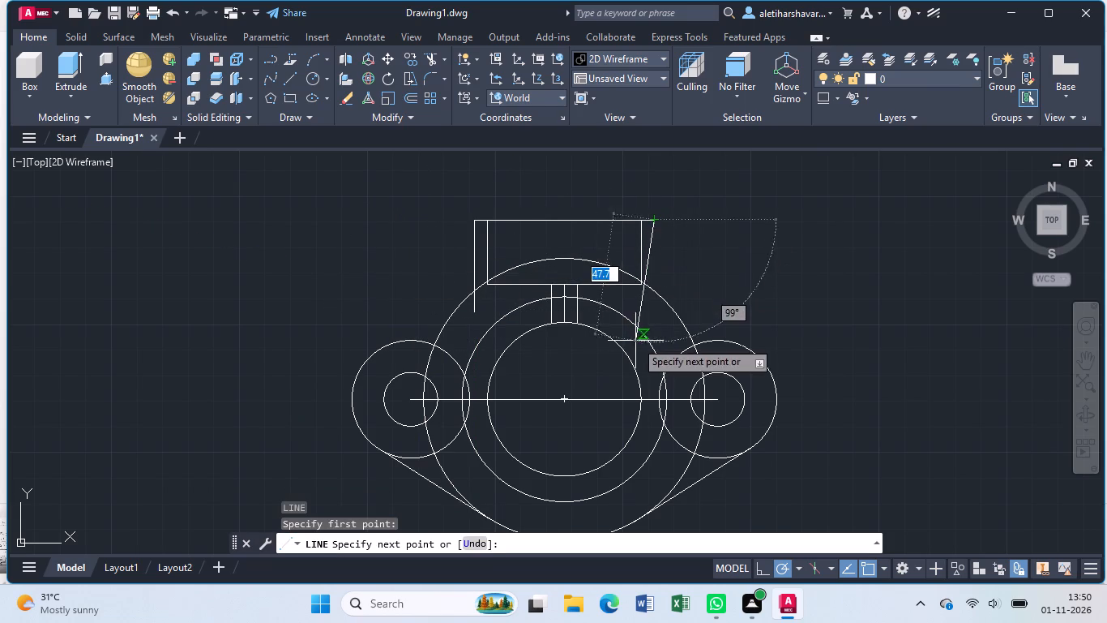
click(656, 317)
key(Escape)
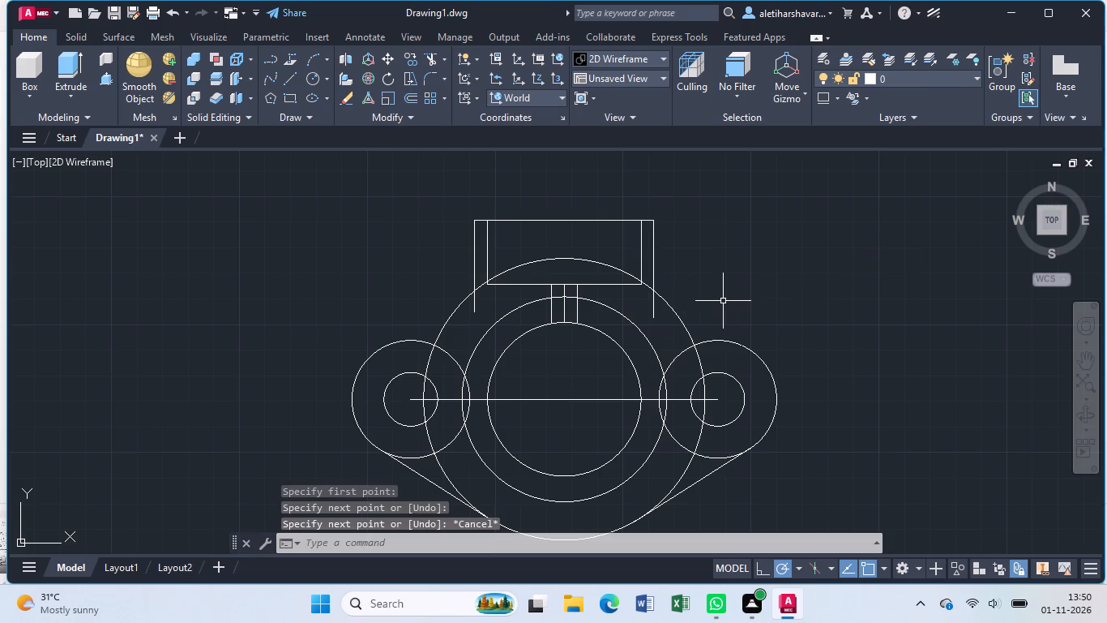
Trim the lower ends of the neck's two outer vertical lines that extend inside the 55 mm radius circle.
key(y)
key(BackSpace)
text(tr)
key(Return)
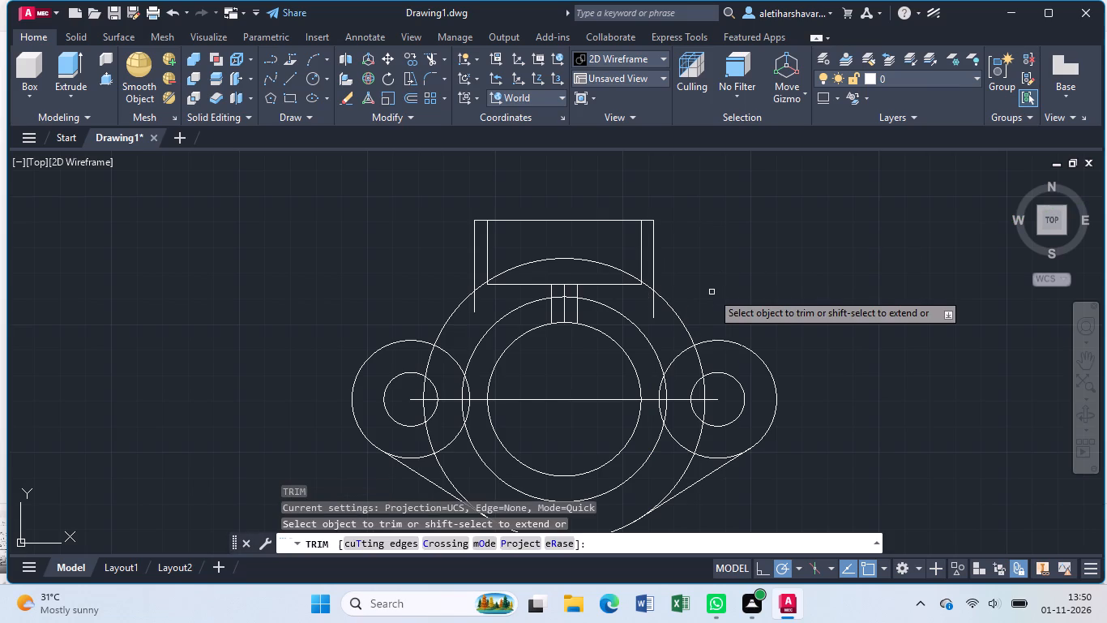
click(653, 313)
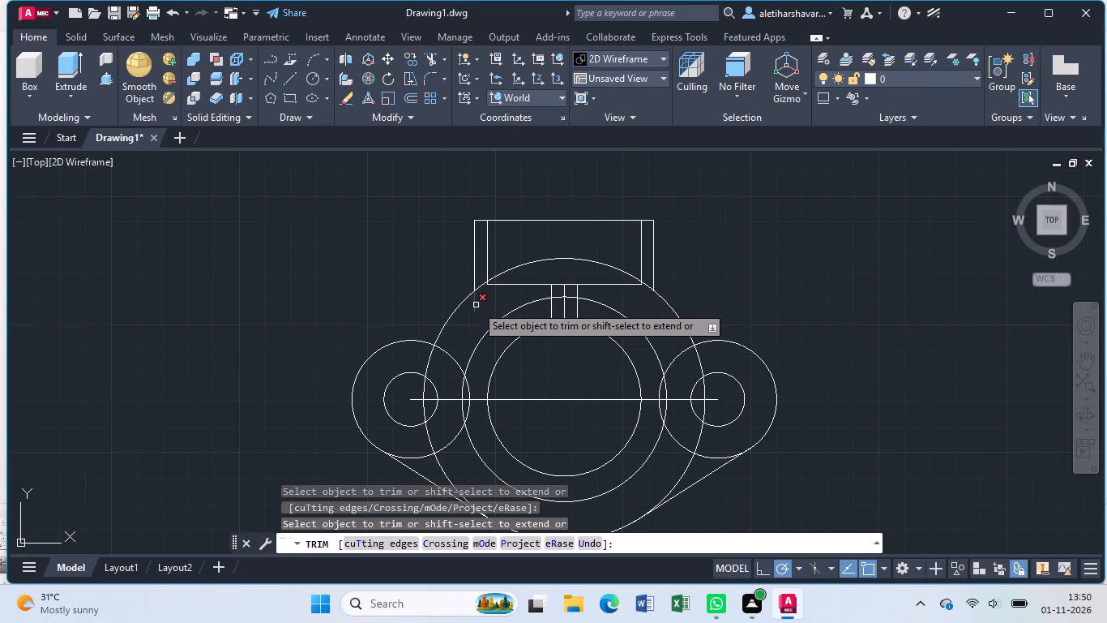
click(476, 305)
key(Escape)
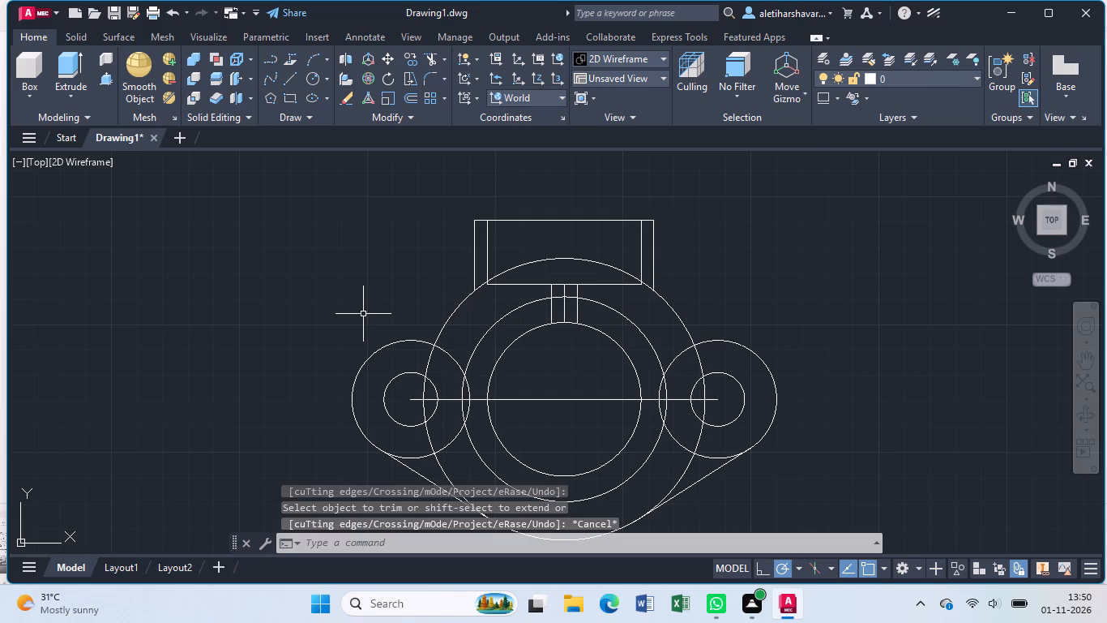
Draw slanted lines from the upper outer side of each lobe circle to the lower end of the neck's nearest outer vertical line.
key(l)
key(Return)
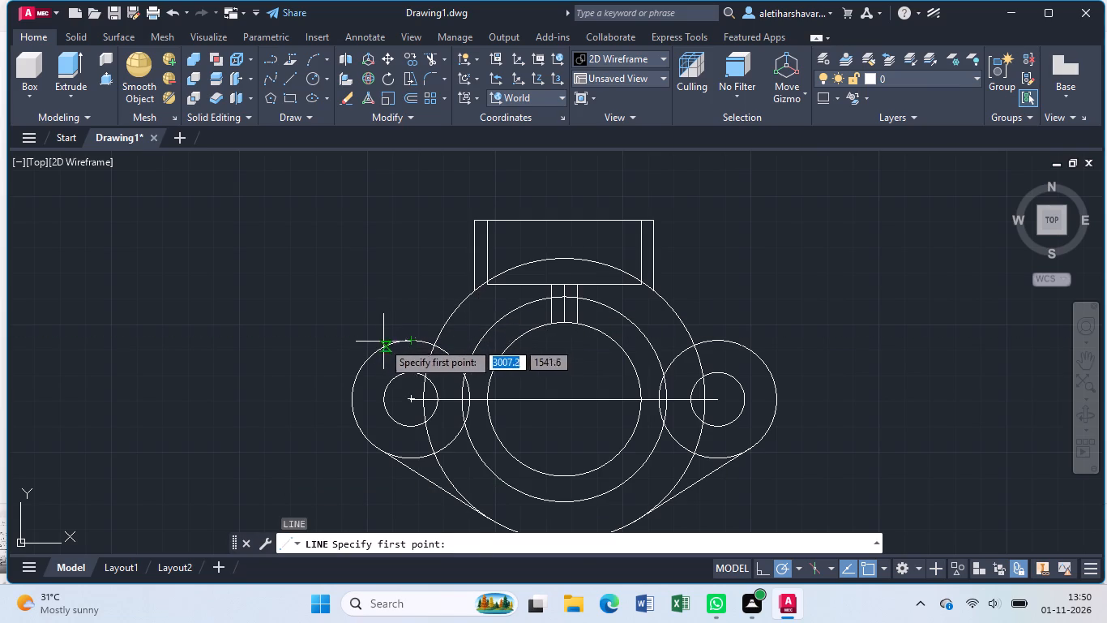
click(379, 344)
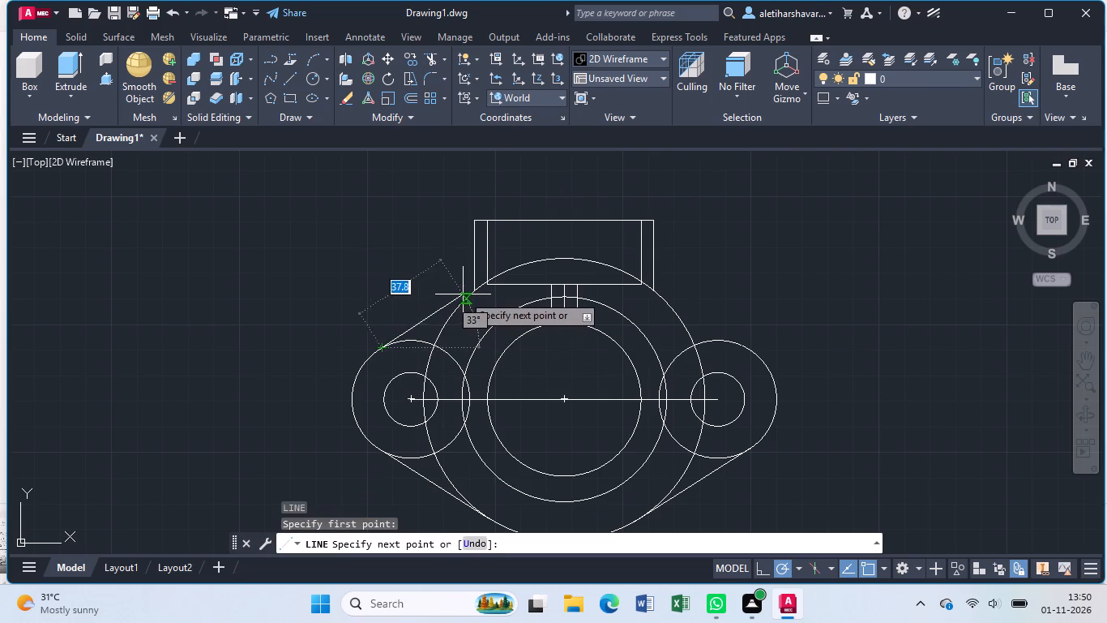
click(468, 290)
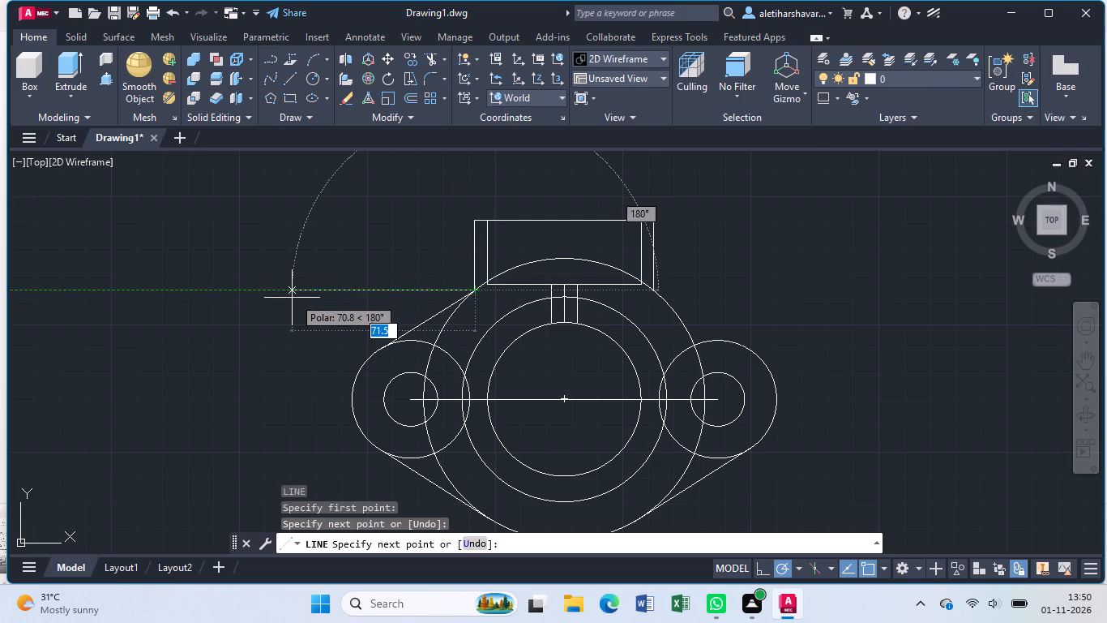
key(Escape)
key(l)
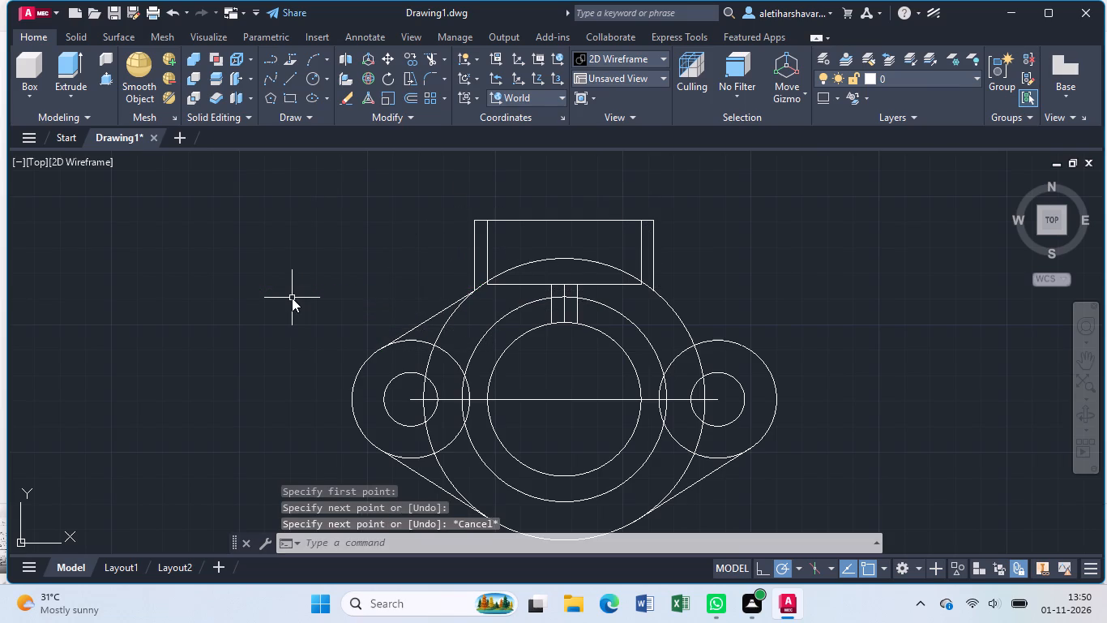
key(Return)
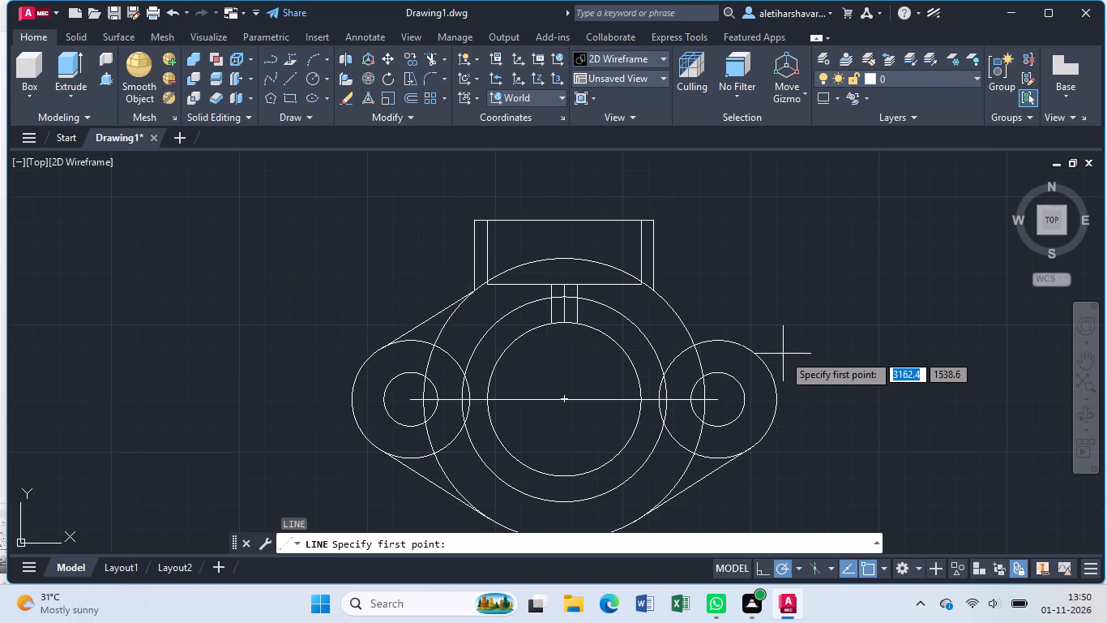
click(750, 344)
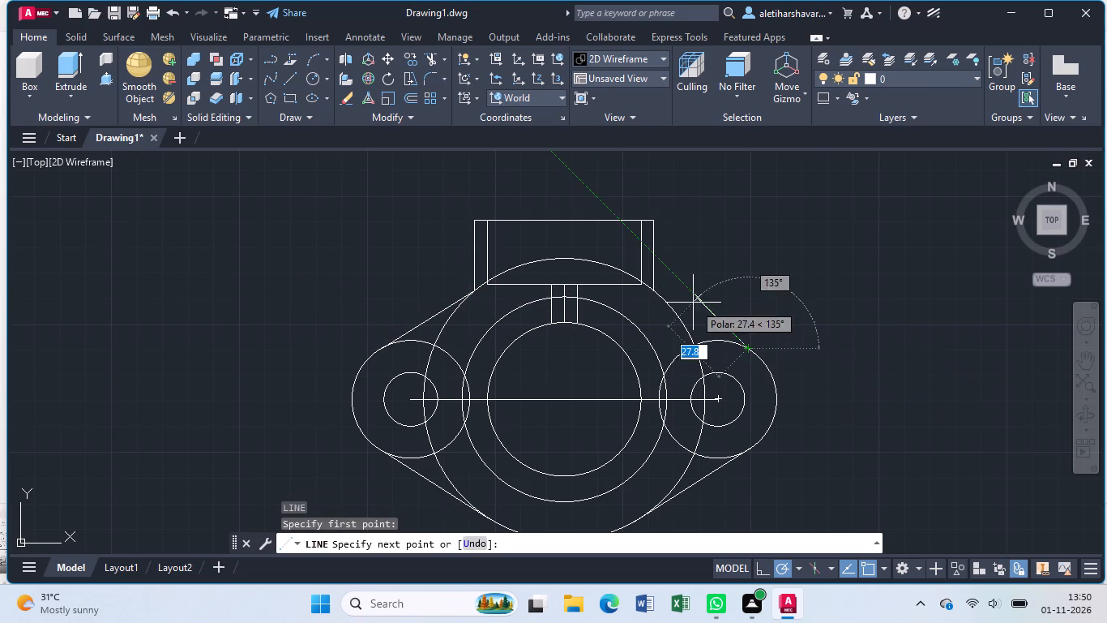
click(656, 290)
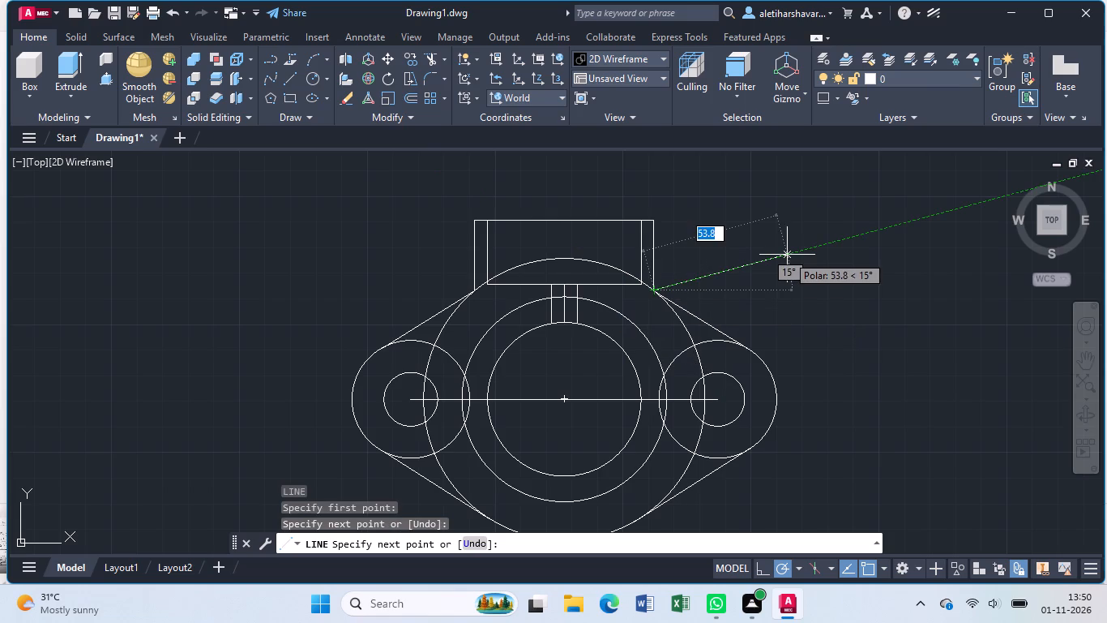
key(Escape)
Trim away the upper arc of the 55 mm radius circle across the neck and down to both lobe circles.
scroll(754, 266, down, 1)
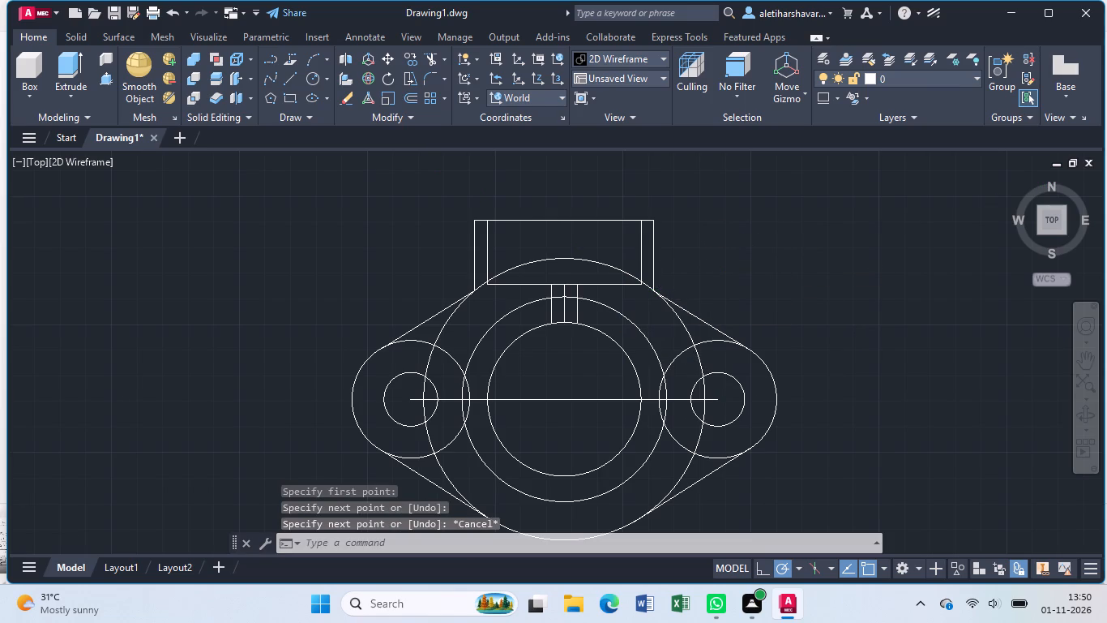
scroll(754, 266, up, 2)
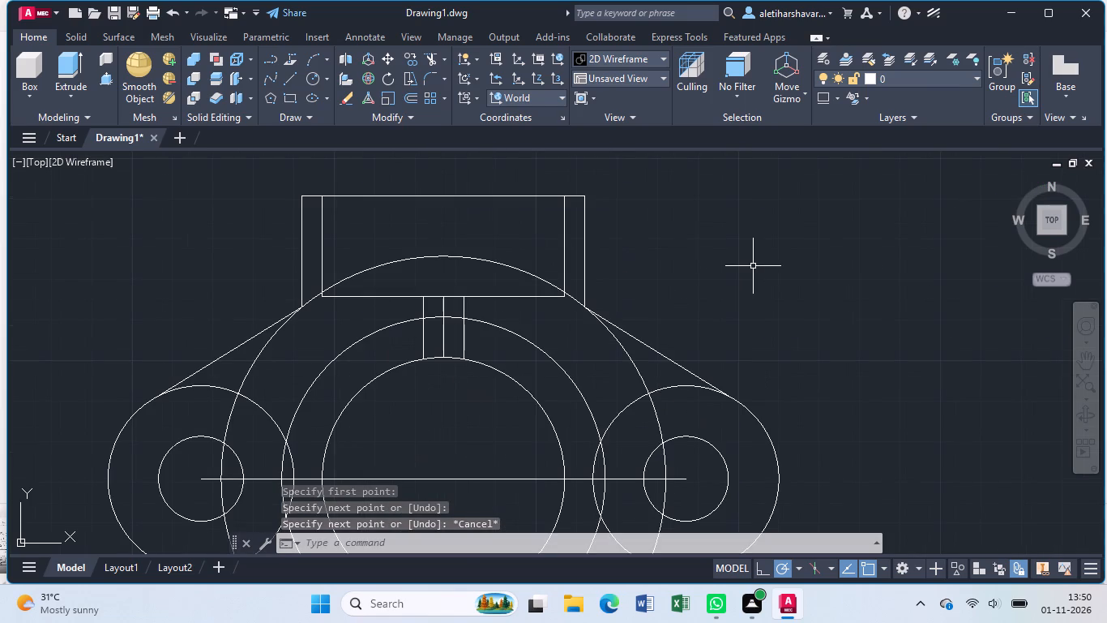
text(tr)
key(Return)
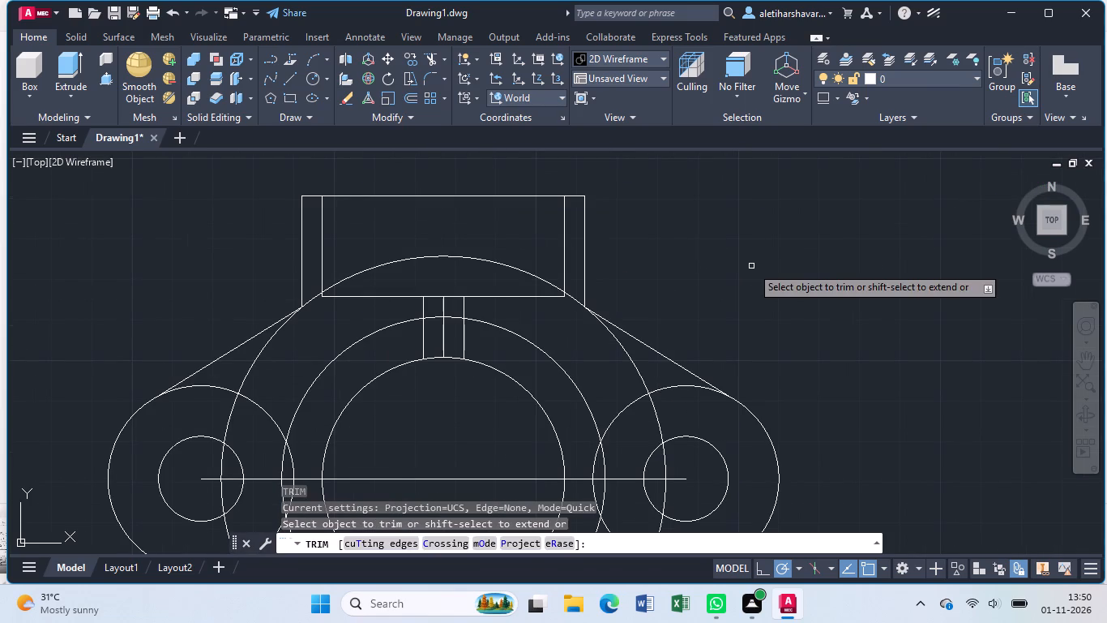
click(519, 267)
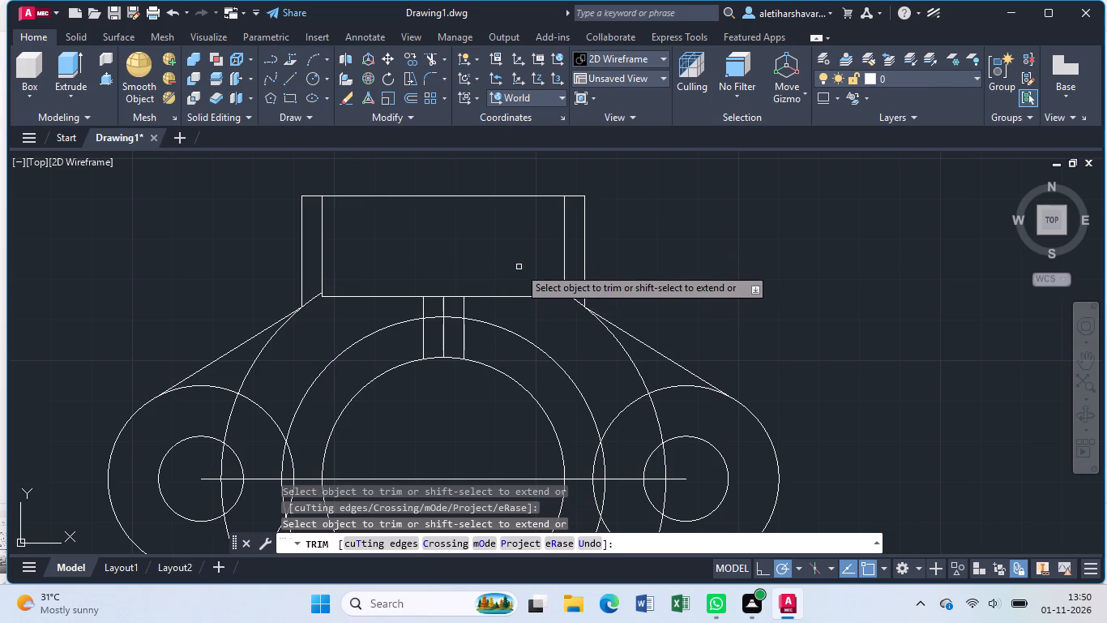
click(313, 300)
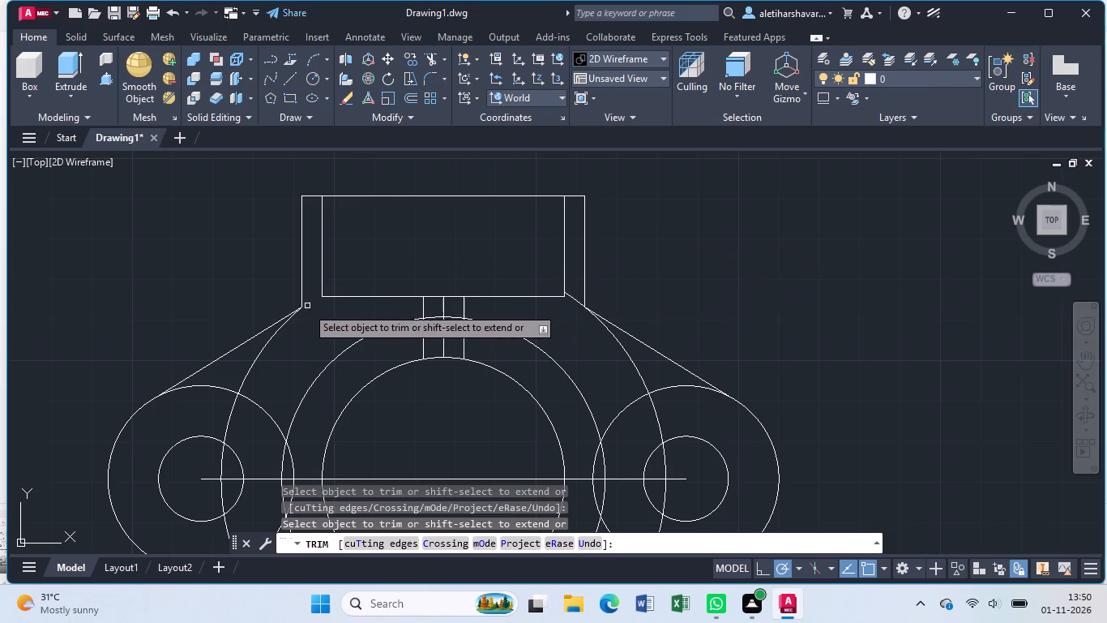
click(280, 328)
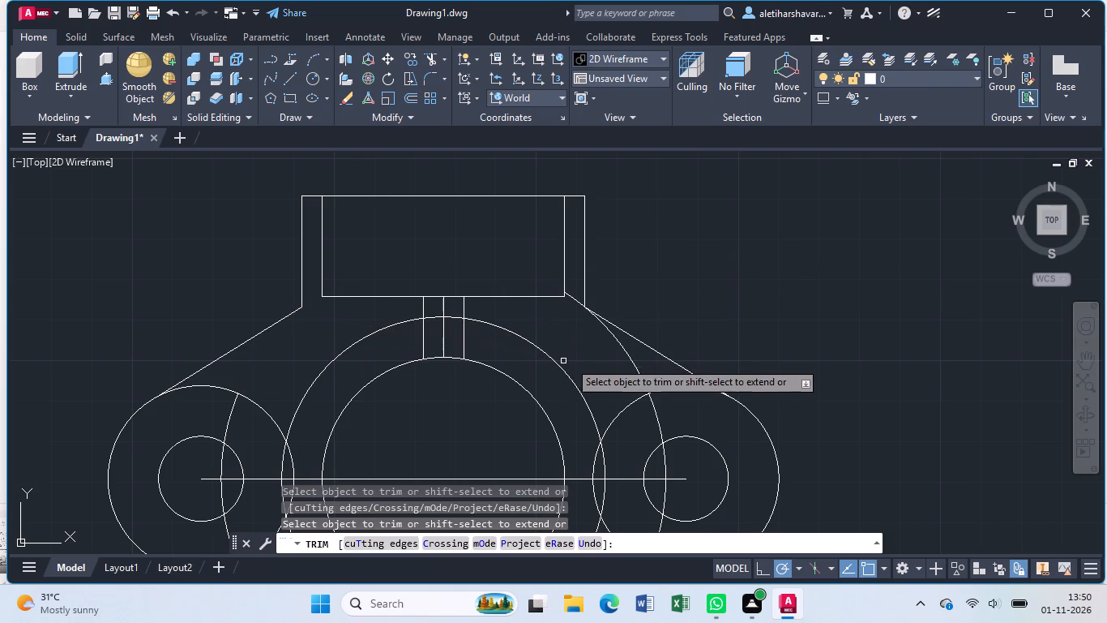
click(625, 354)
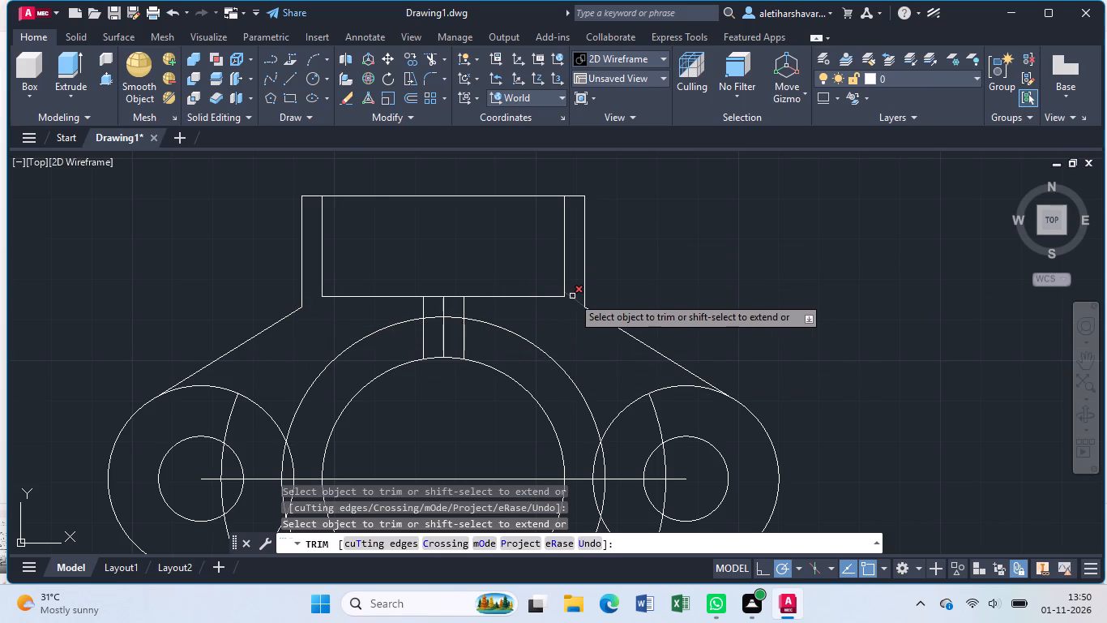
click(572, 296)
Trim the 55 mm radius circle's arc above the centre line inside the left lobe, and inside the right lobe down to its hole.
scroll(557, 337, down, 2)
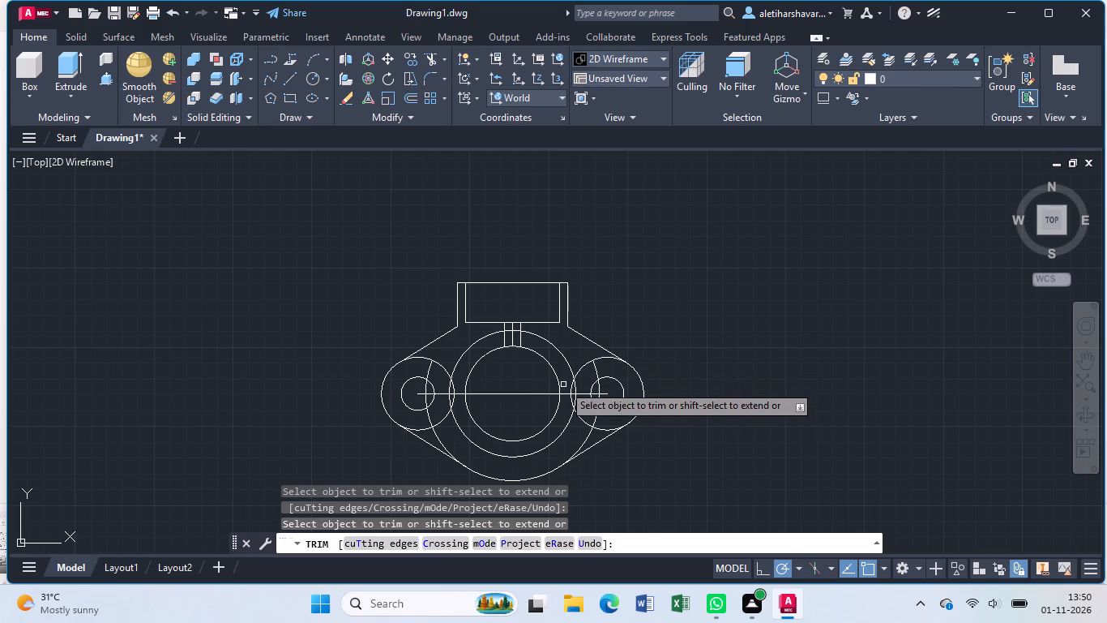
scroll(597, 377, up, 3)
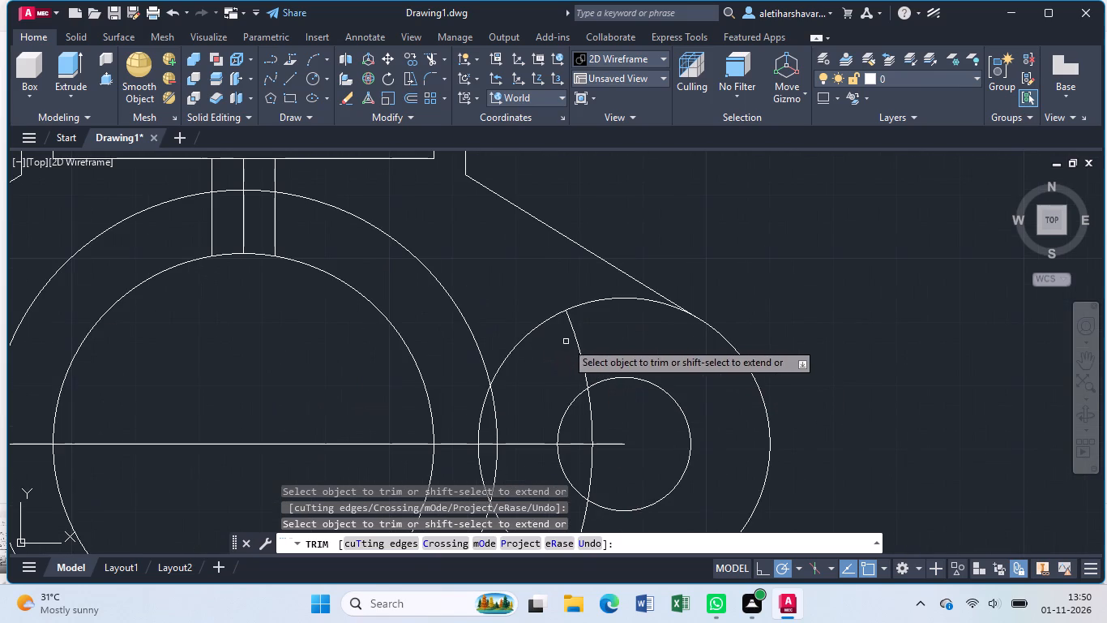
click(576, 339)
scroll(579, 341, down, 1)
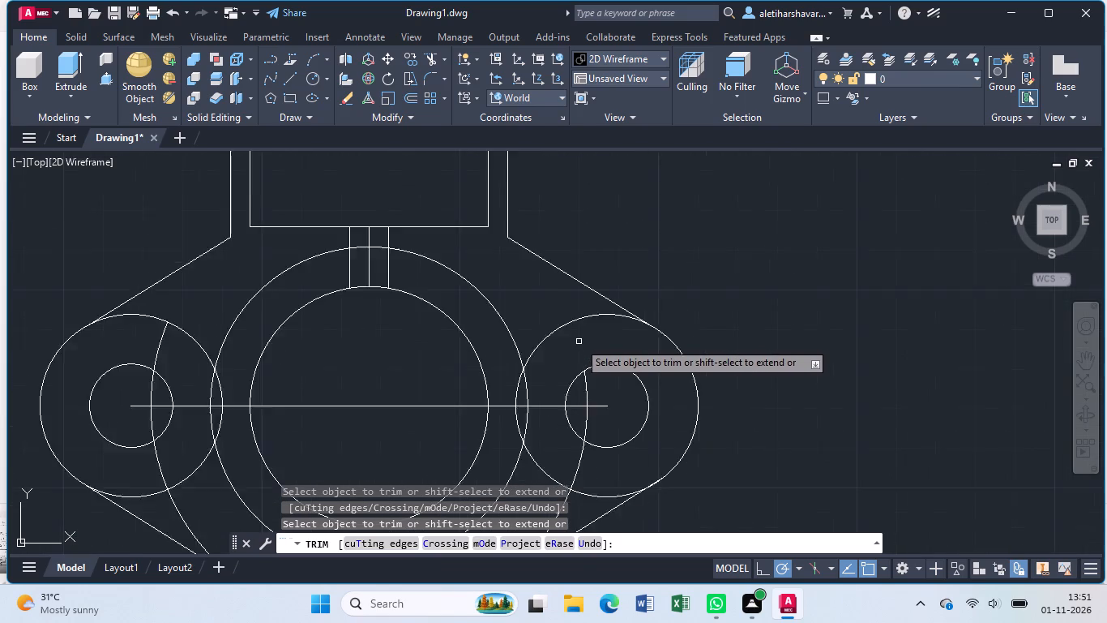
scroll(579, 342, down, 1)
click(318, 343)
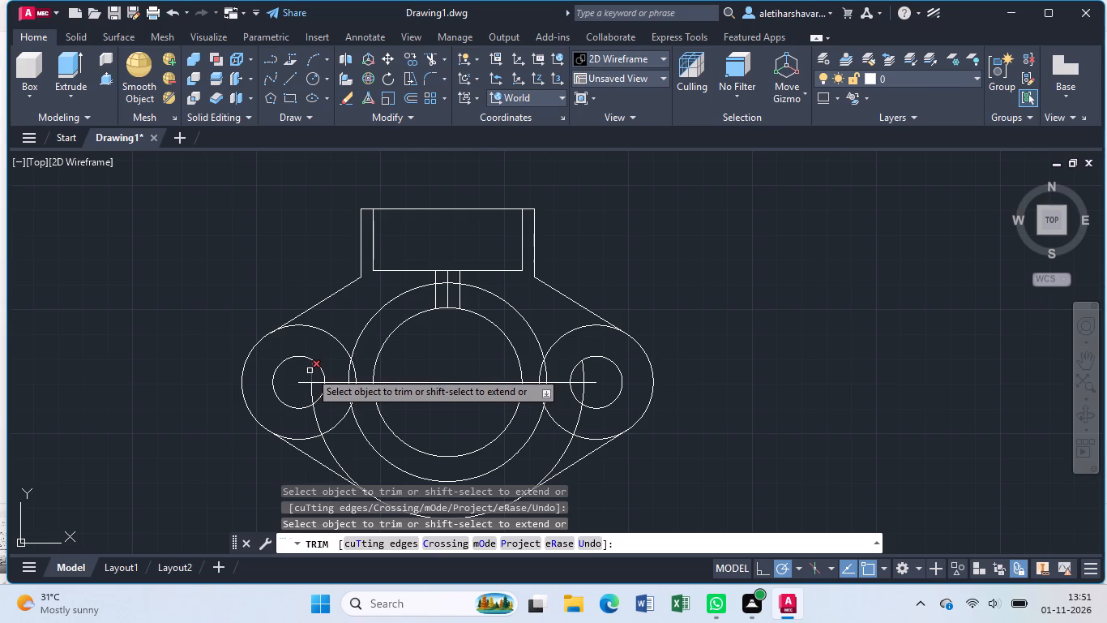
click(310, 371)
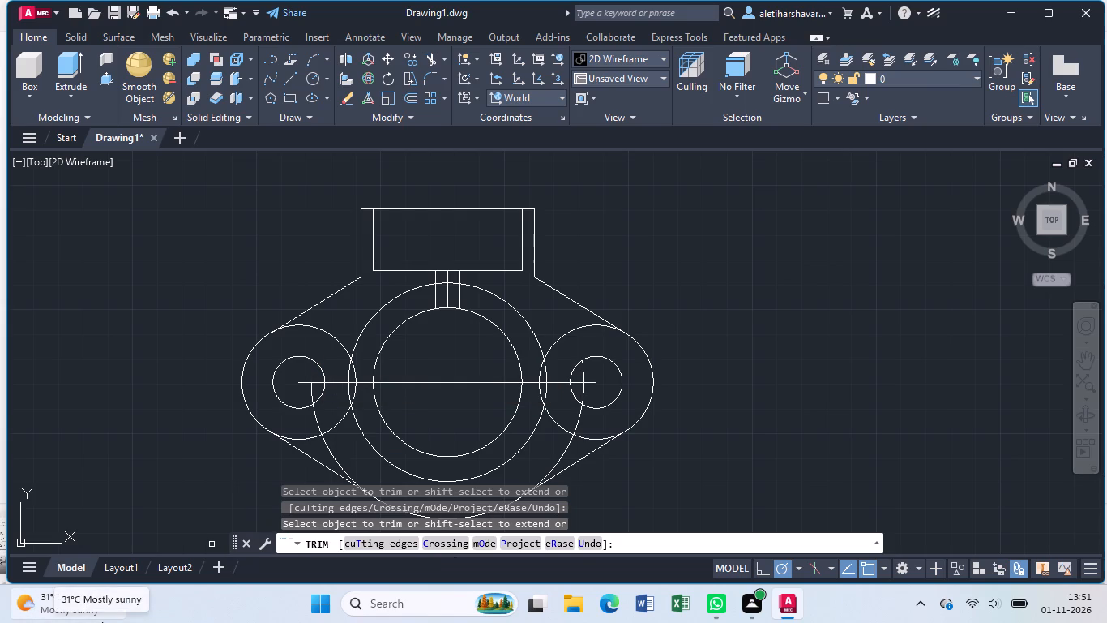
Trim the inner side of the left lobe circle, keeping only its outer arc between the two slanted lines.
scroll(90, 622, down, 1)
click(320, 328)
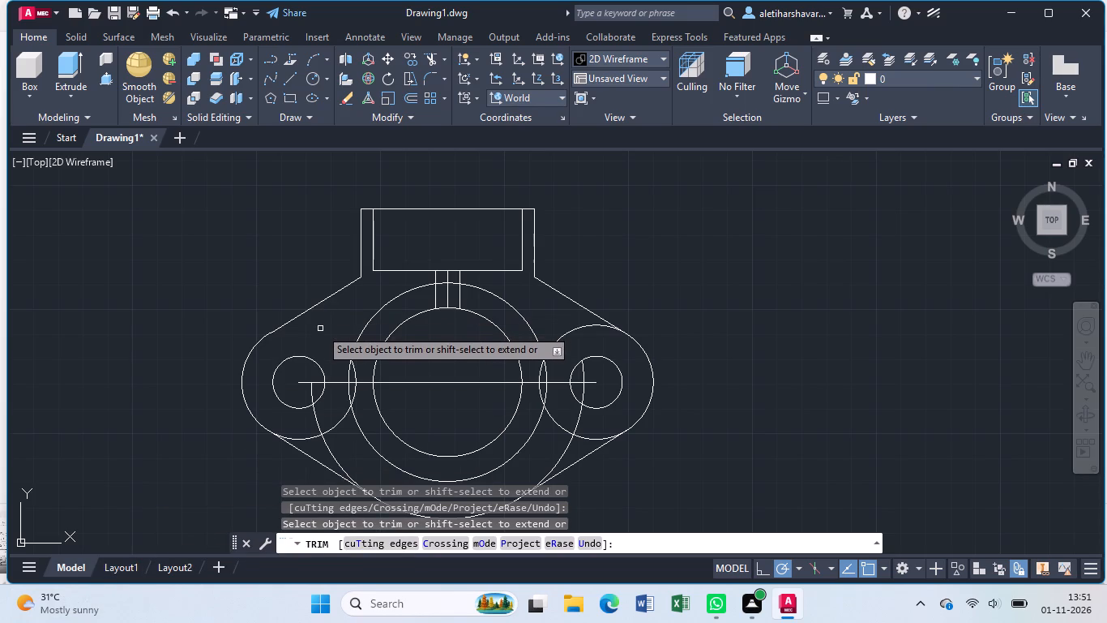
click(357, 367)
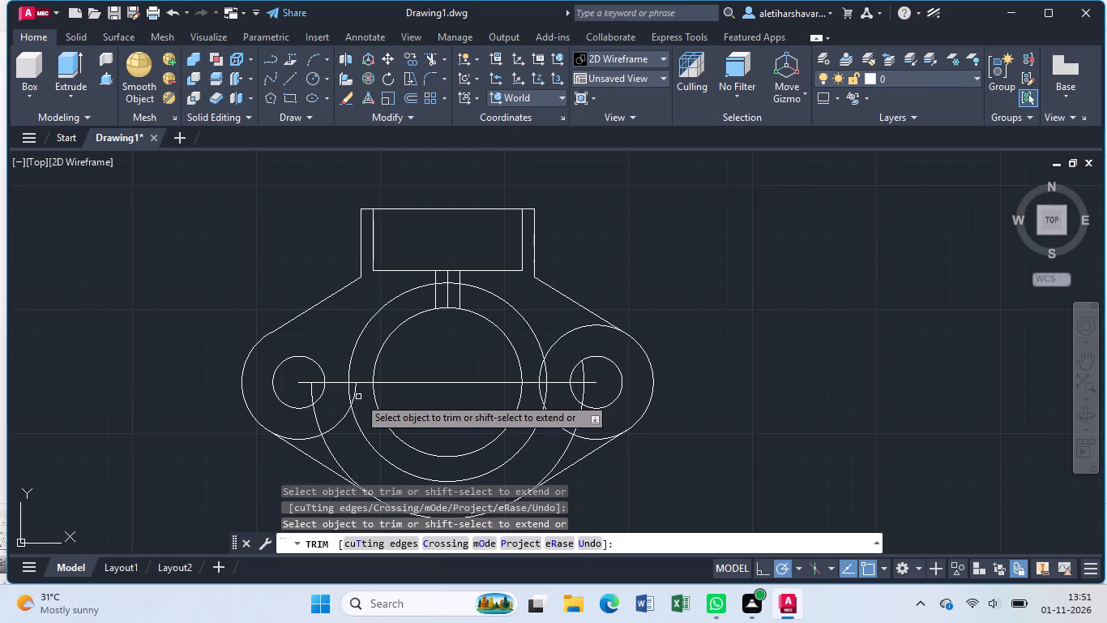
click(356, 393)
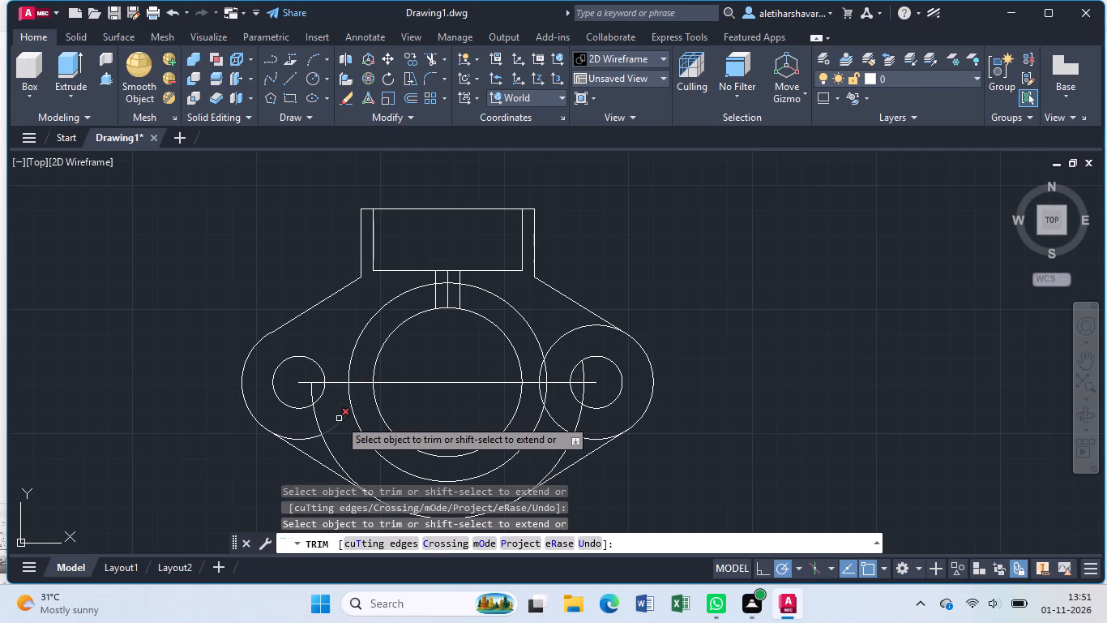
double_click(339, 419)
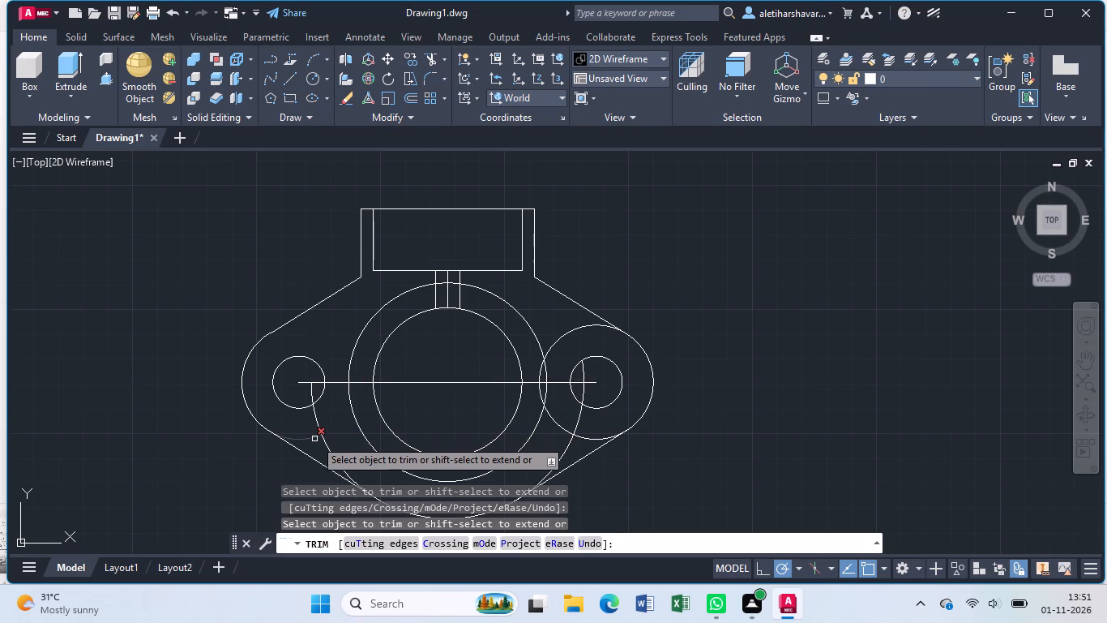
click(314, 439)
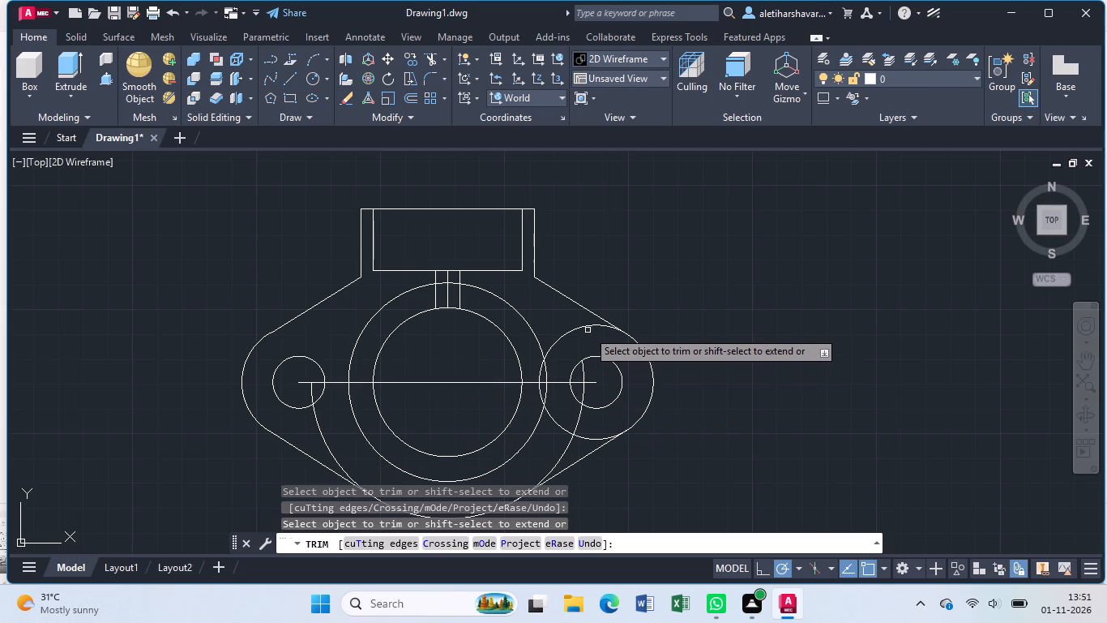
Trim the inner side of the right lobe circle, keeping only its outer arc between the two slanted lines.
click(588, 328)
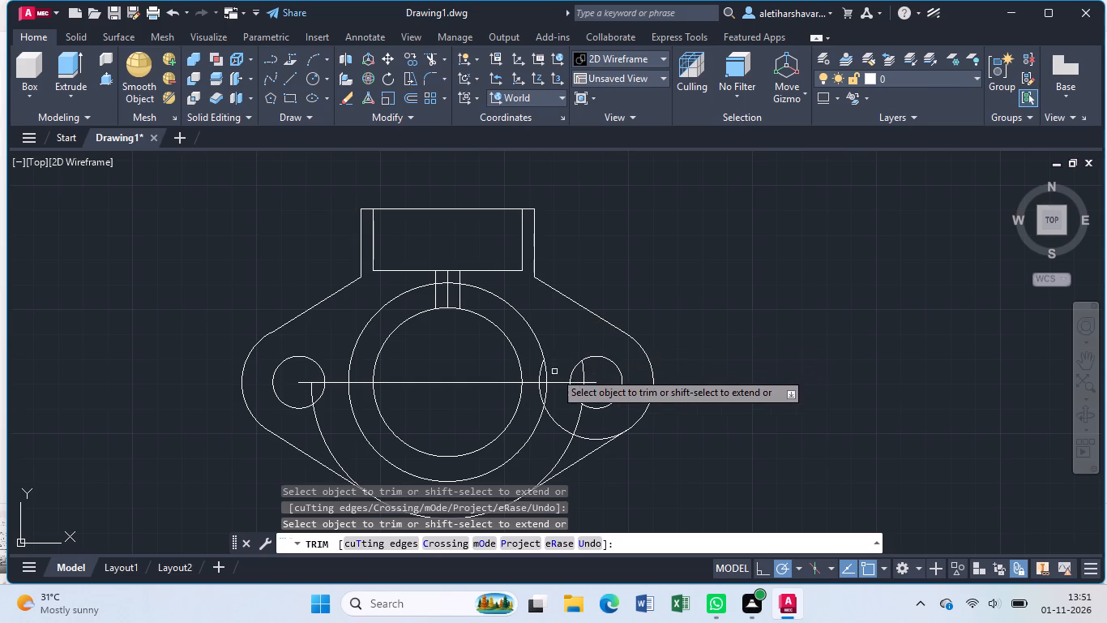
click(538, 370)
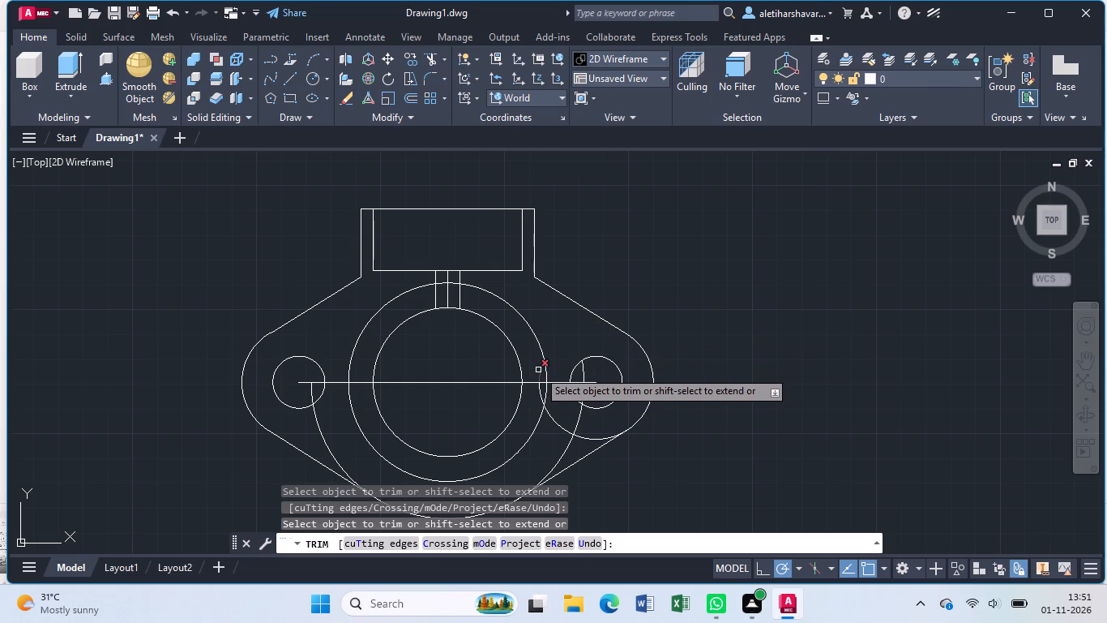
click(551, 413)
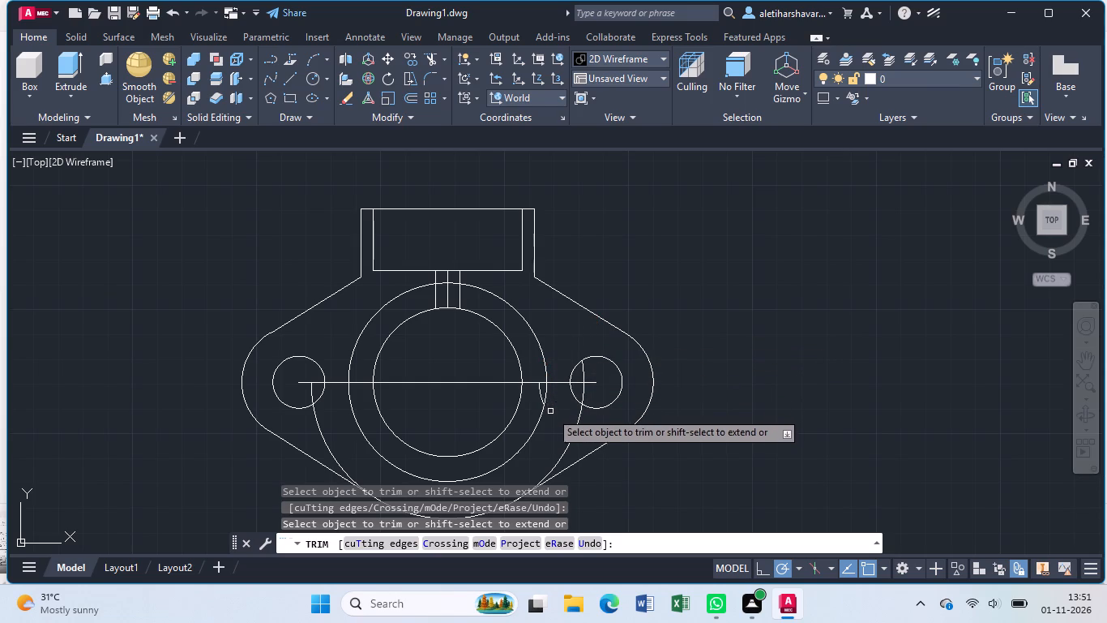
click(541, 396)
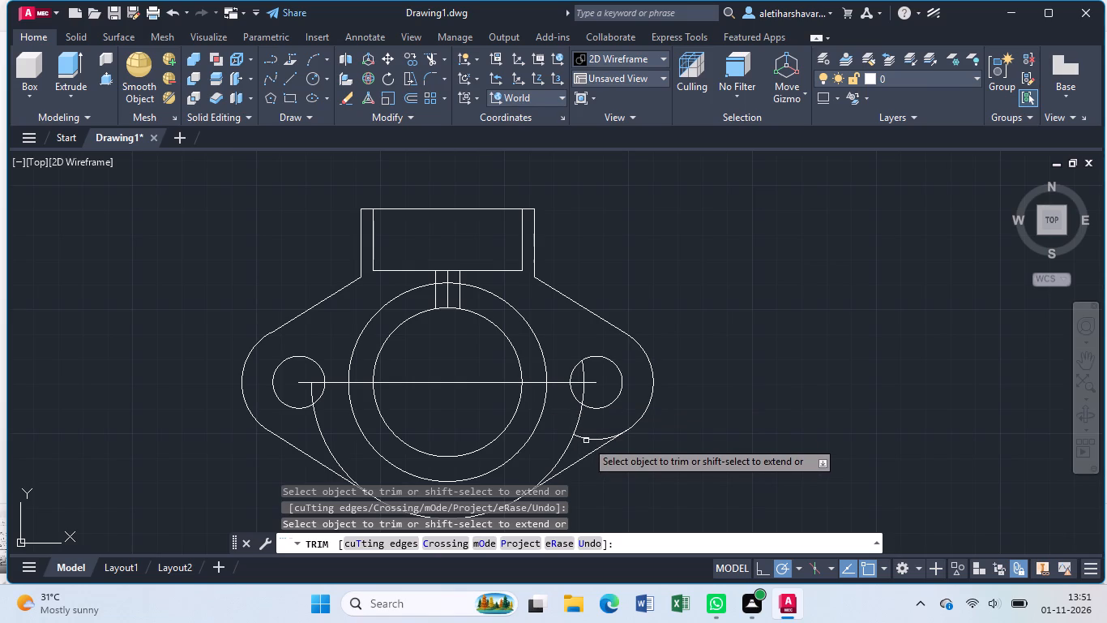
click(586, 440)
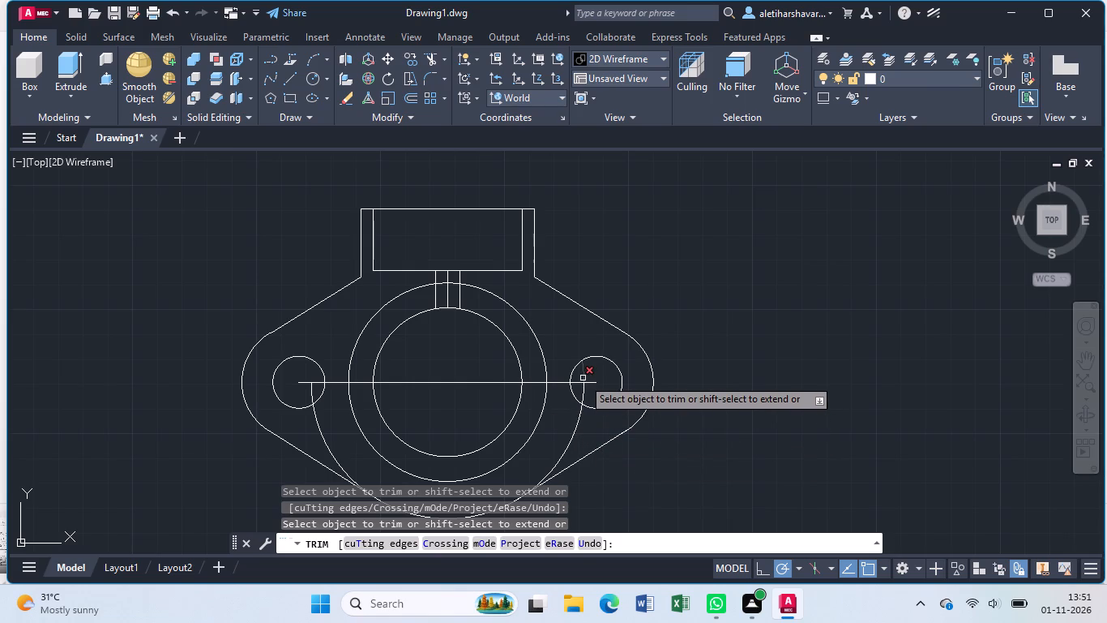
Trim the 55 mm radius circle's remaining arcs inside both lobe holes and from the holes down to the lower slanted lines.
click(583, 378)
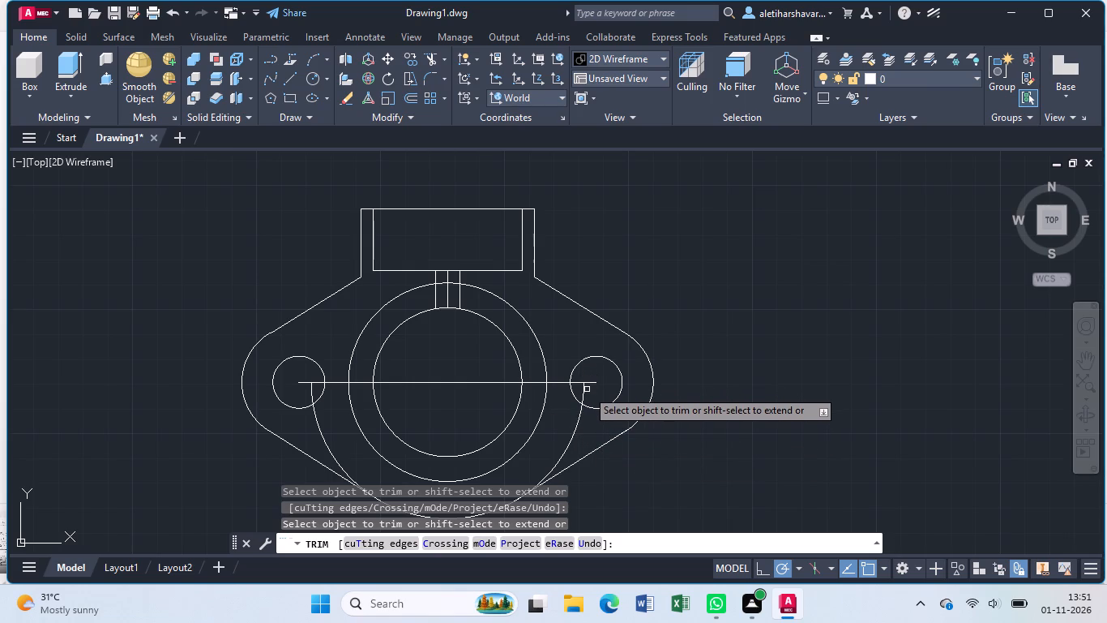
double_click(584, 393)
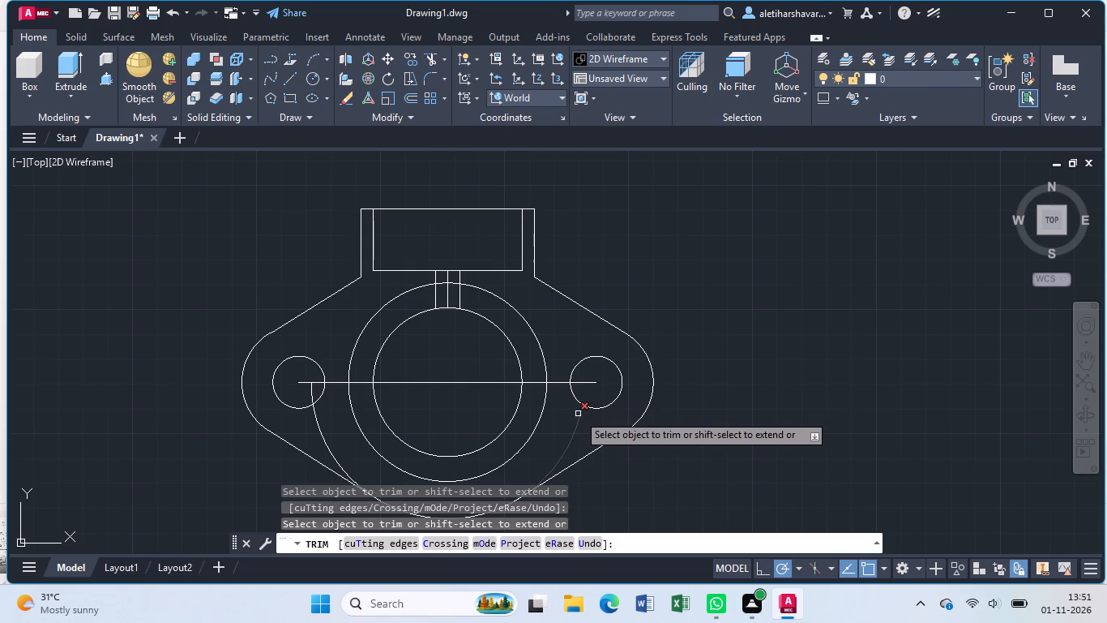
click(578, 414)
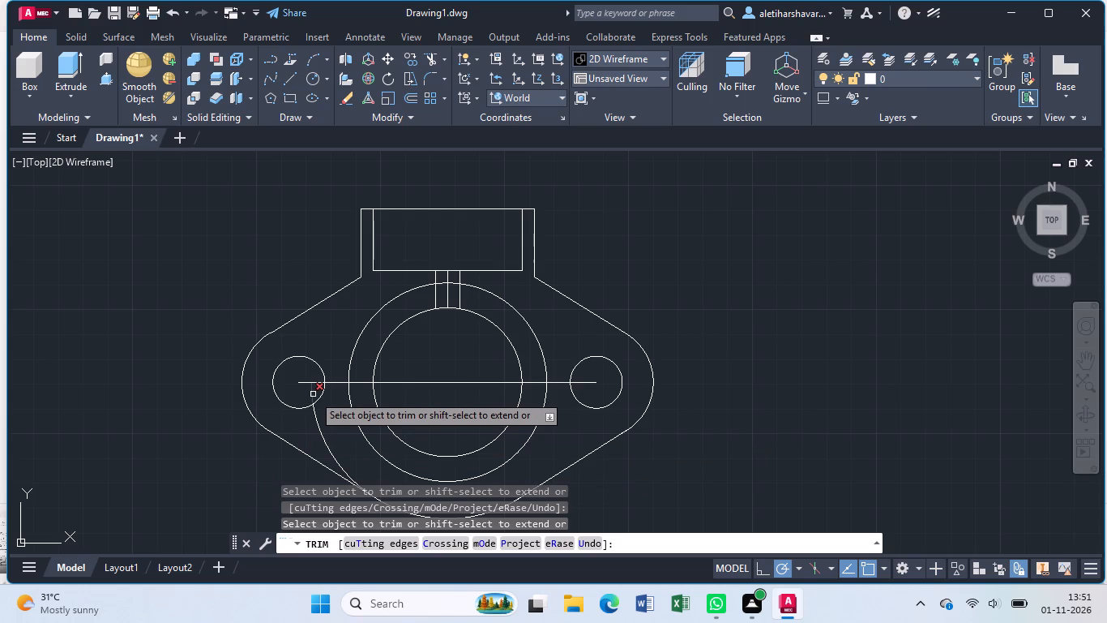
click(313, 394)
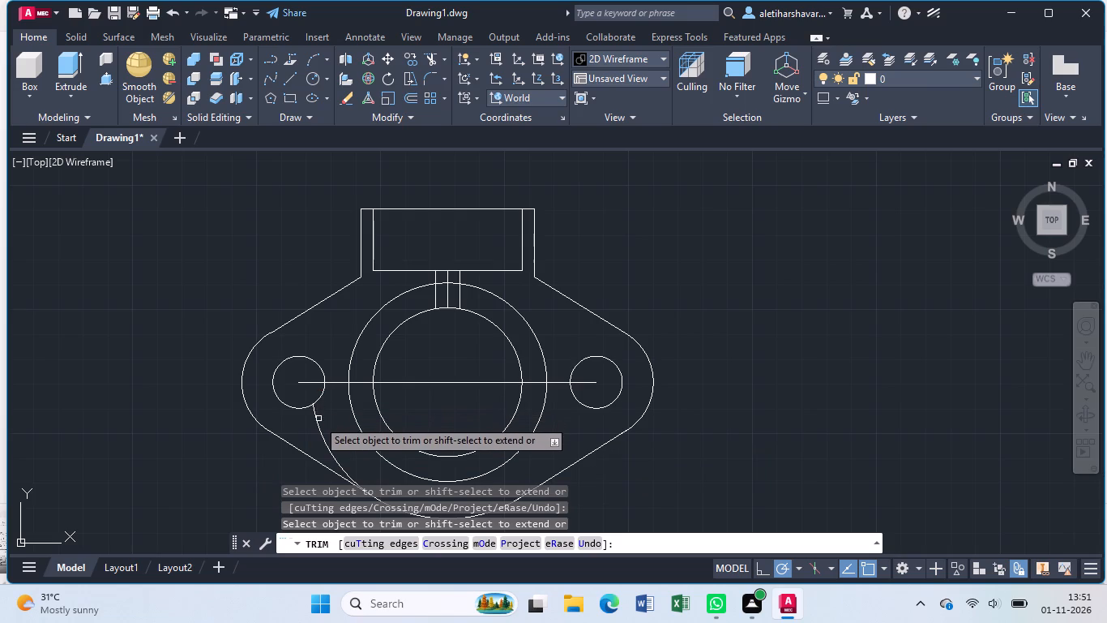
click(317, 423)
Trim away the whole horizontal centre line running between the two lobe holes, including the pieces inside the circles and holes.
scroll(499, 394, down, 1)
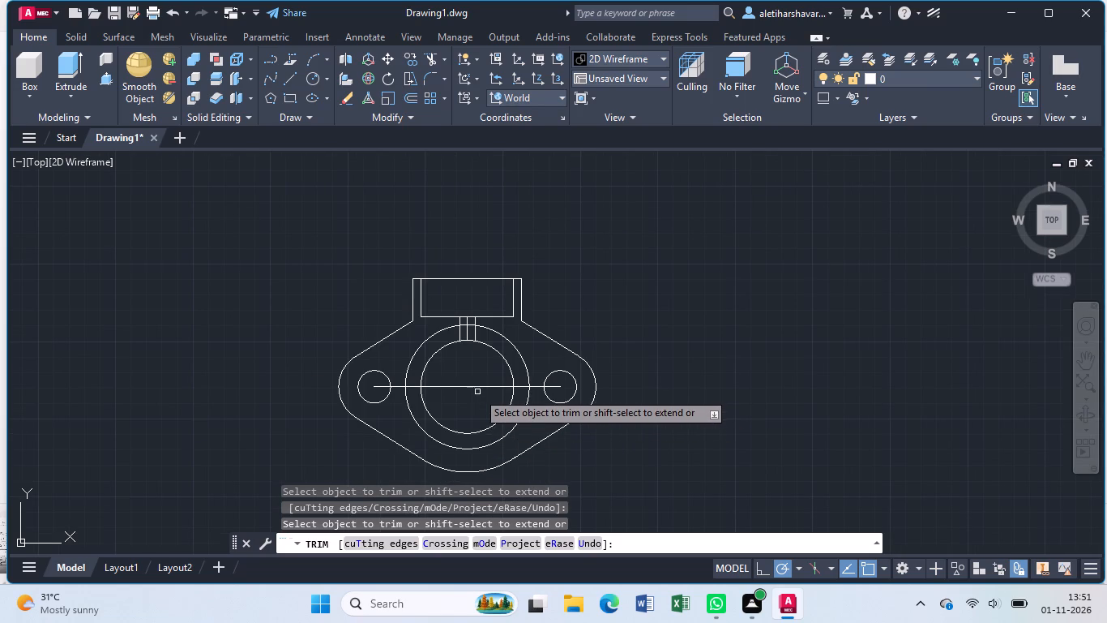
click(477, 388)
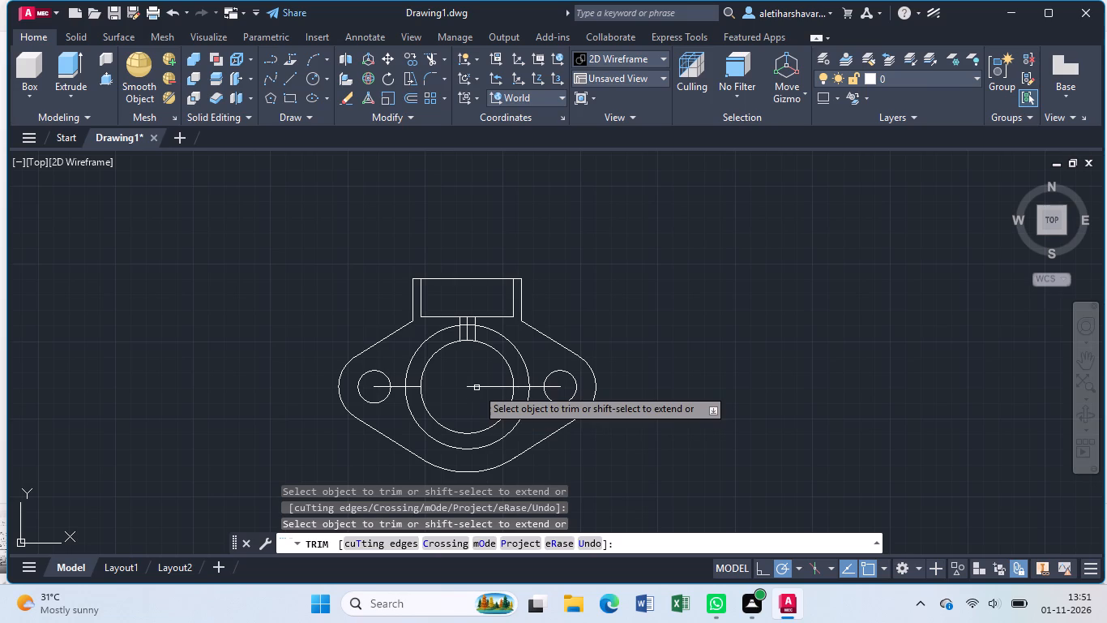
click(477, 388)
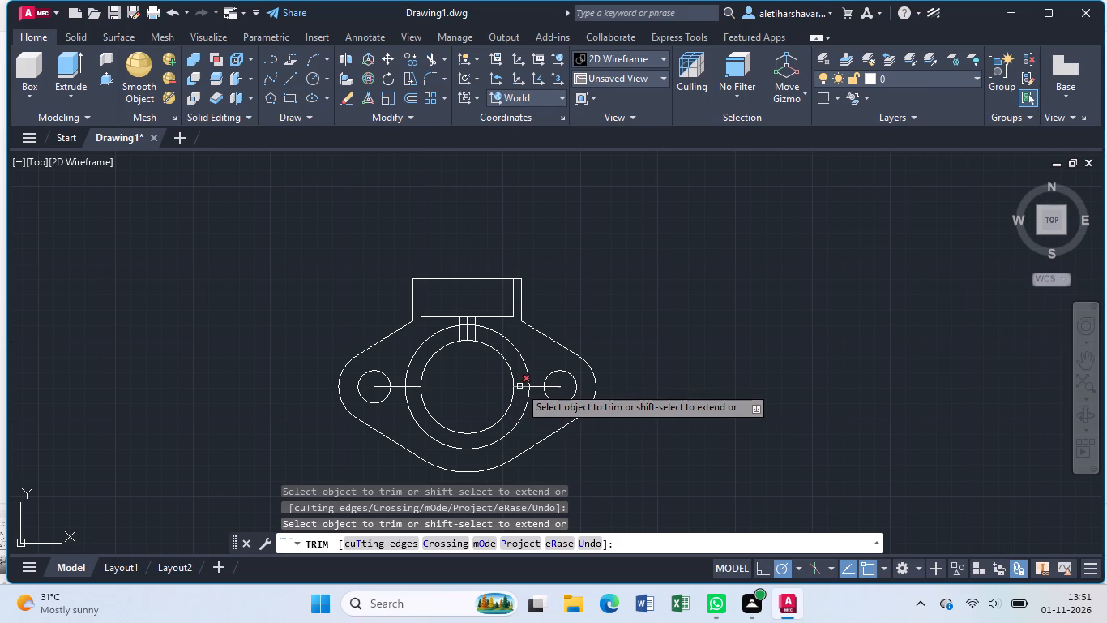
click(519, 386)
click(519, 386)
click(519, 386)
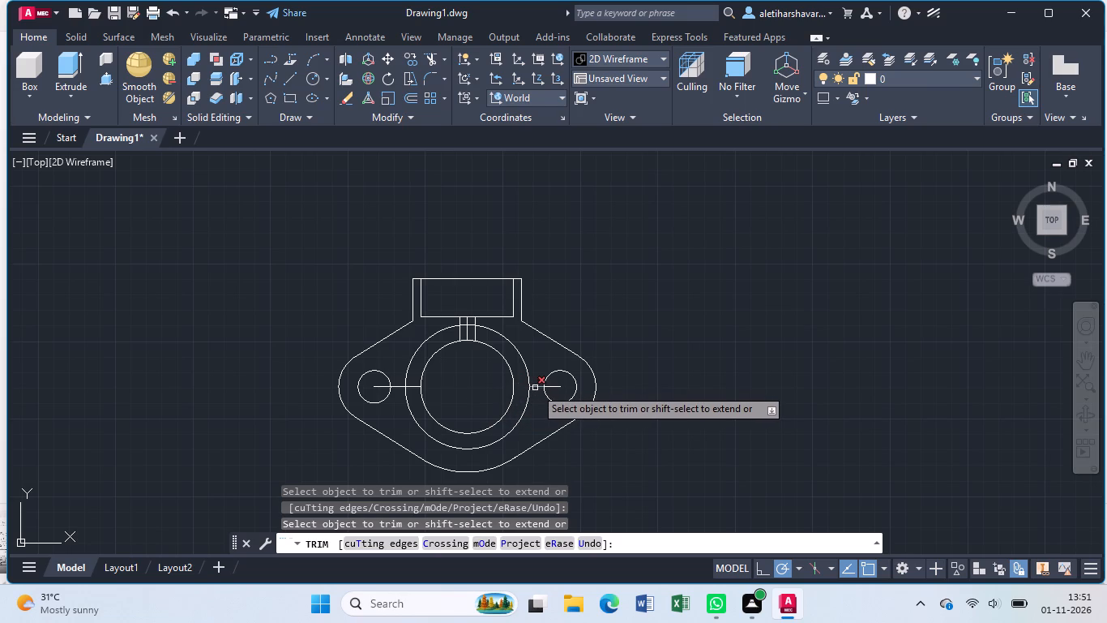
click(535, 388)
click(535, 388)
click(535, 385)
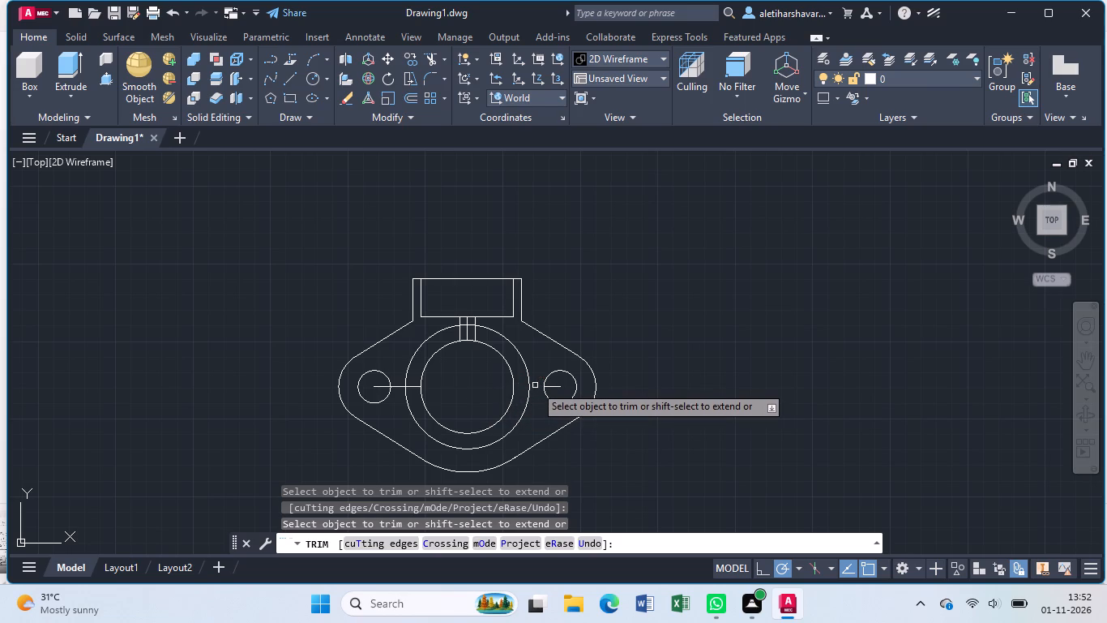
click(551, 385)
click(551, 385)
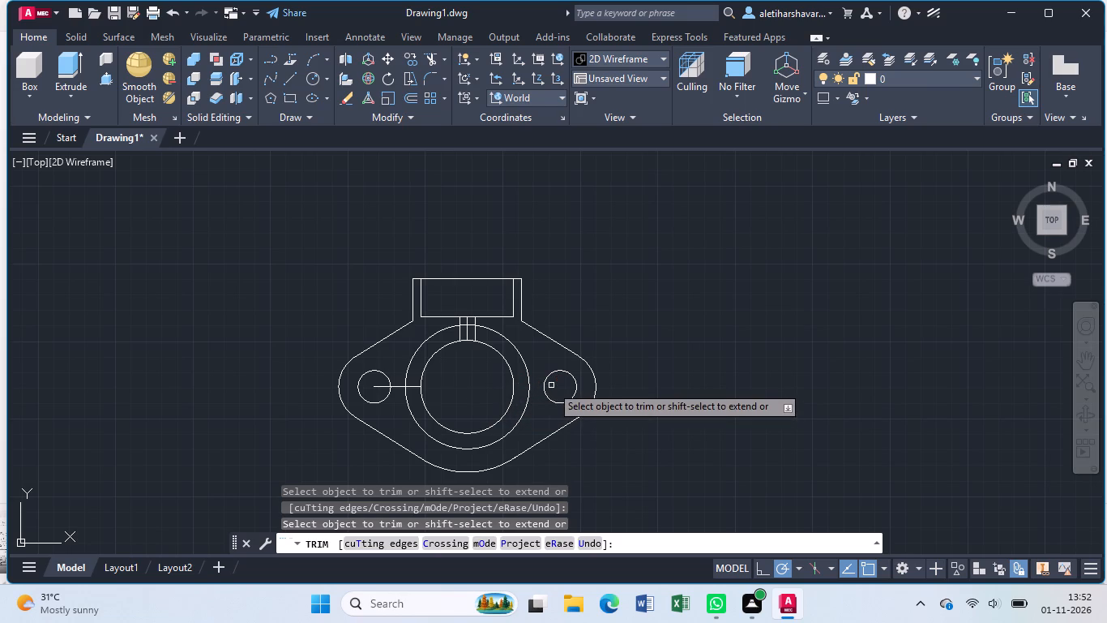
click(385, 388)
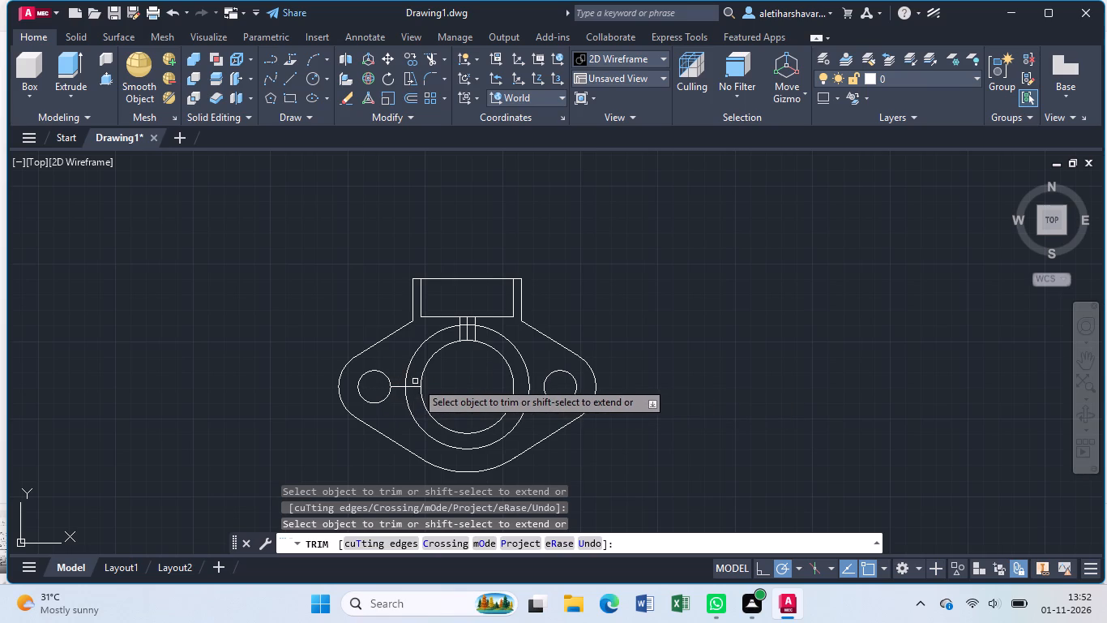
click(416, 385)
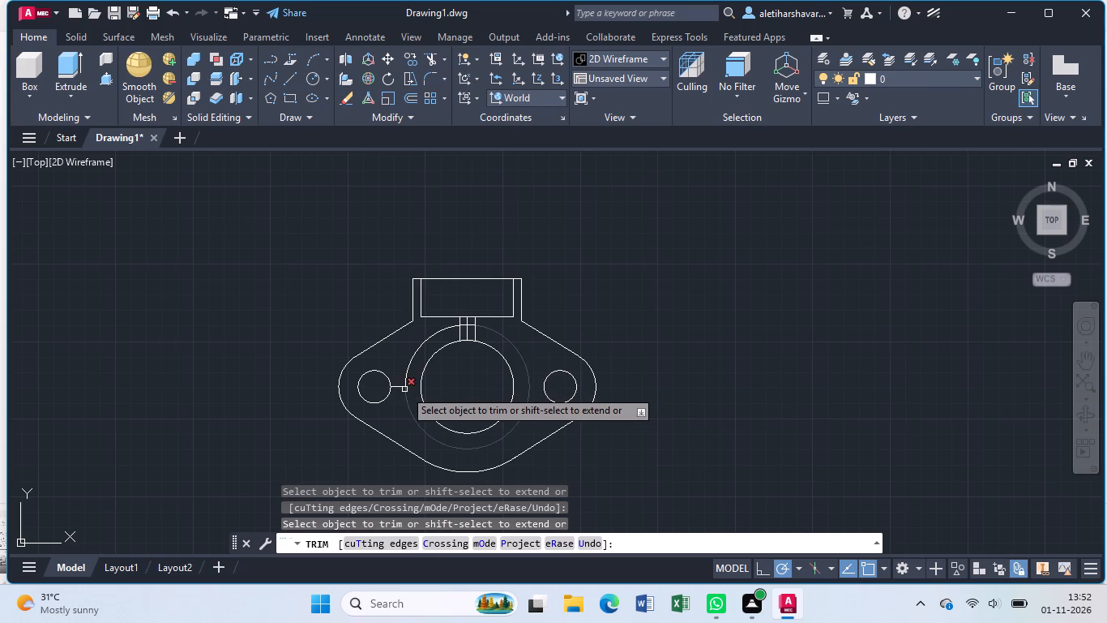
click(398, 387)
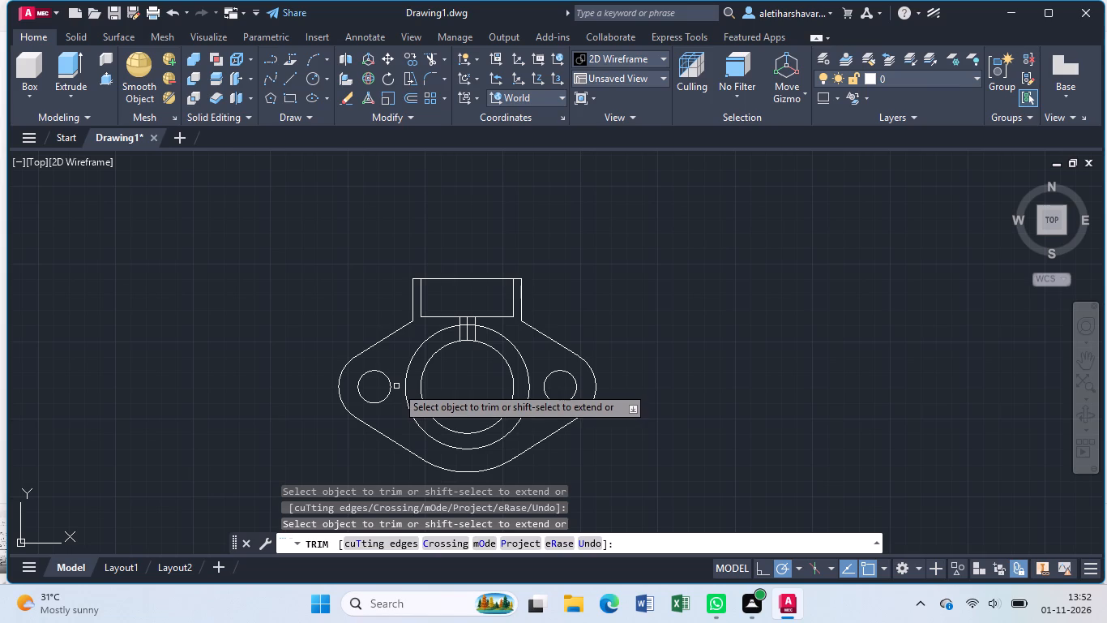
Open the narrow slot by trimming its middle vertical line, both concentric circles' arcs across it, and the rectangle's bottom edge above it.
click(467, 326)
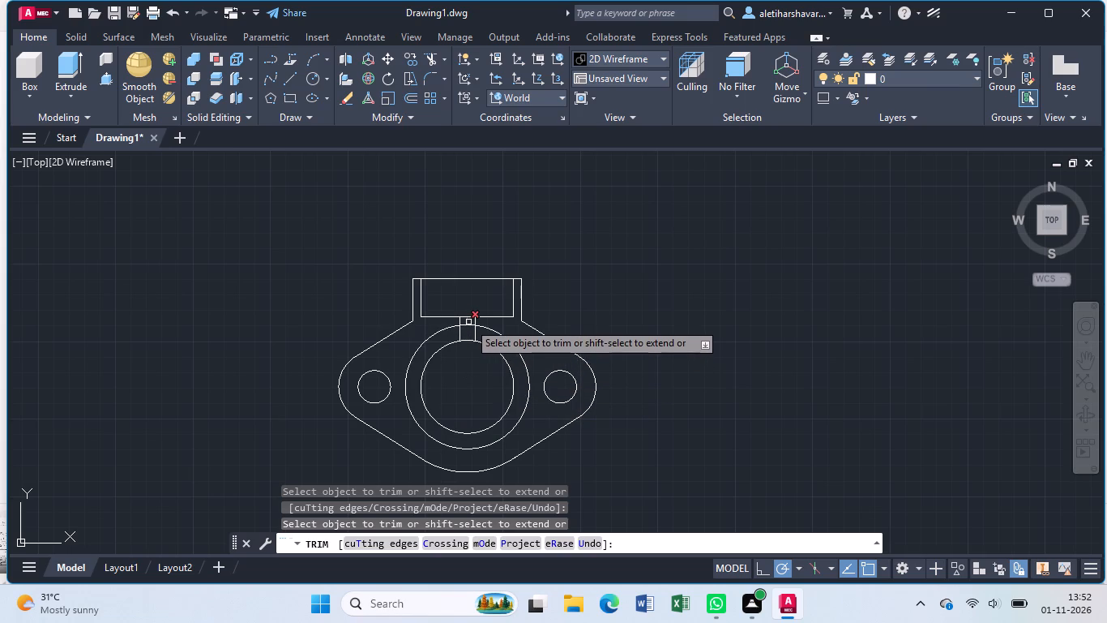
click(468, 322)
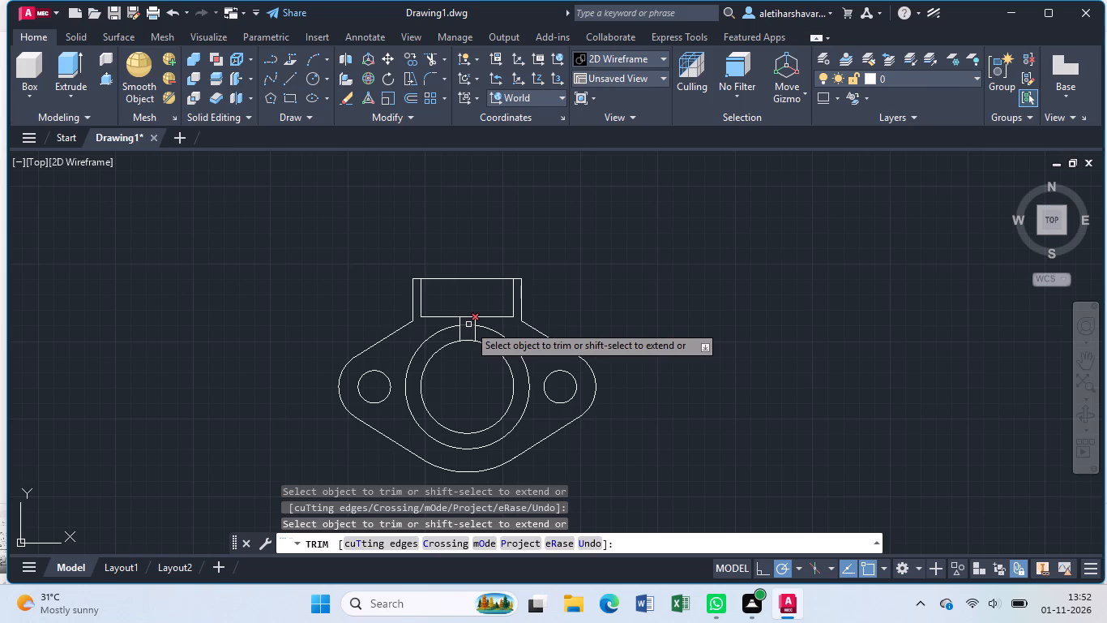
click(468, 324)
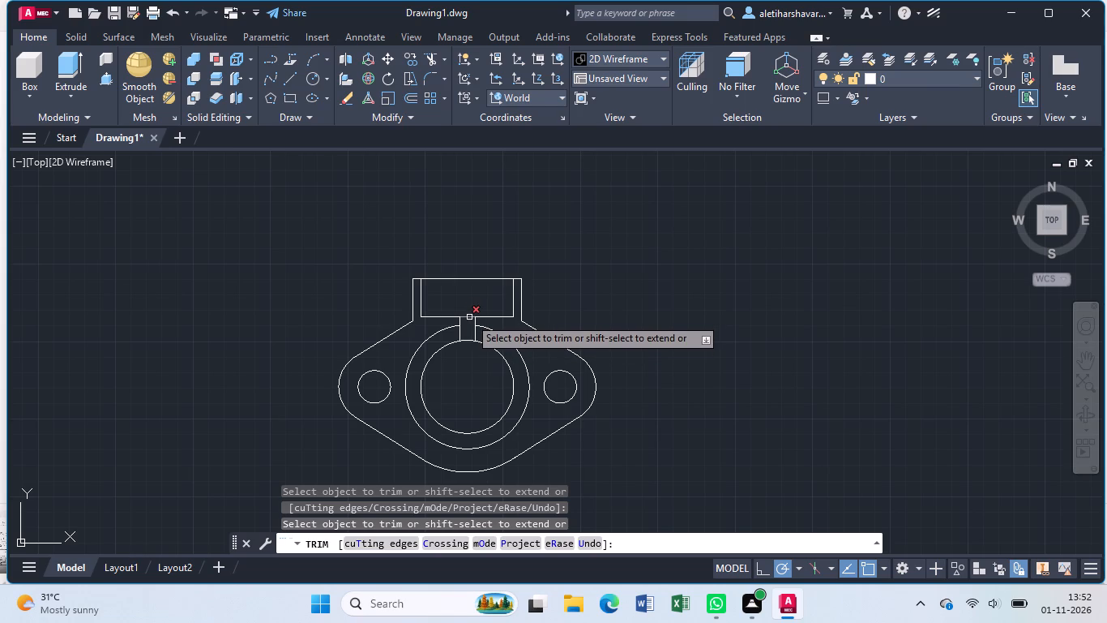
click(469, 317)
triple_click(469, 317)
click(468, 317)
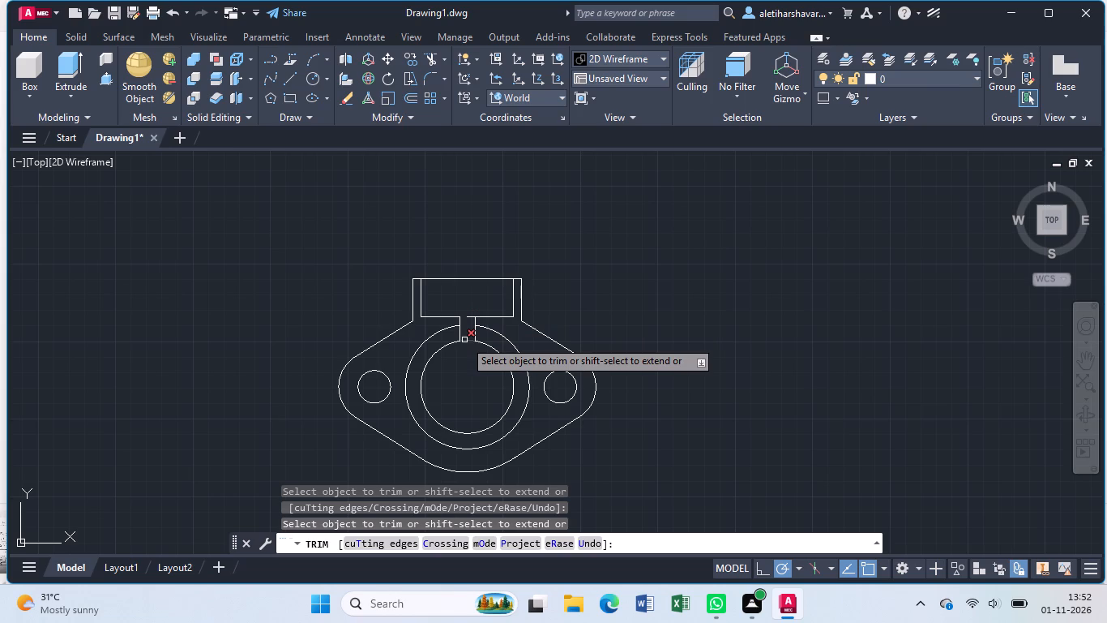
click(464, 340)
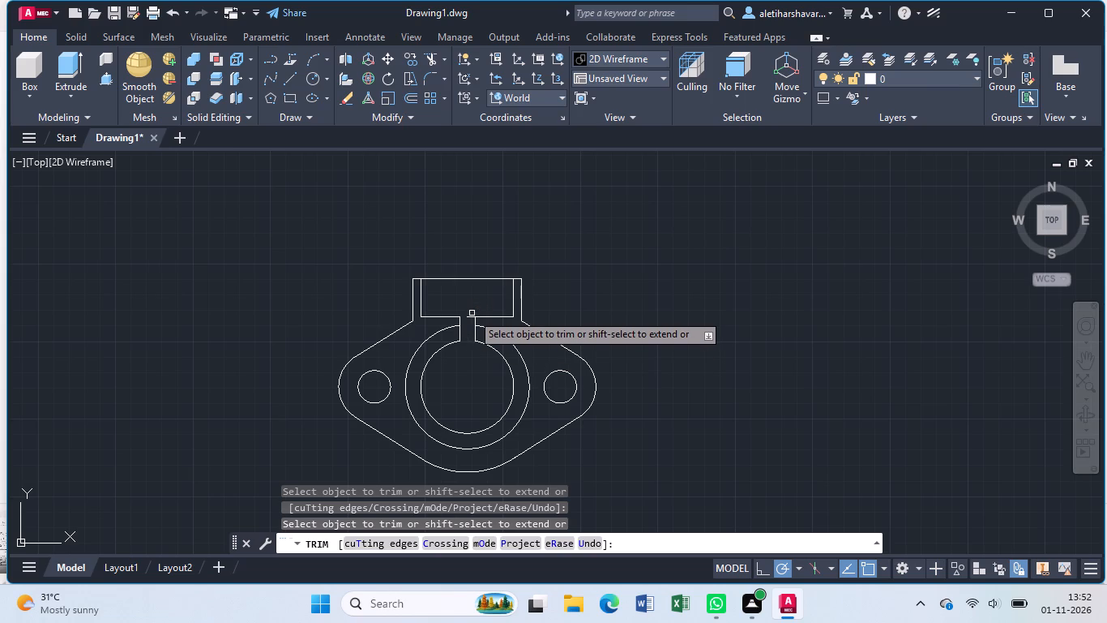
click(471, 316)
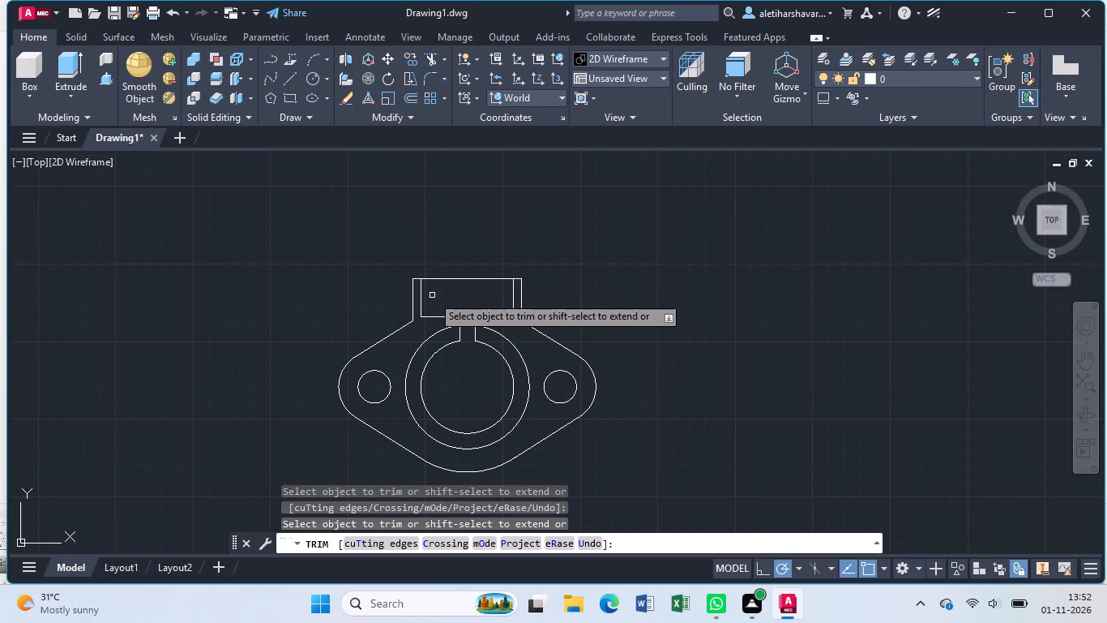
key(Escape)
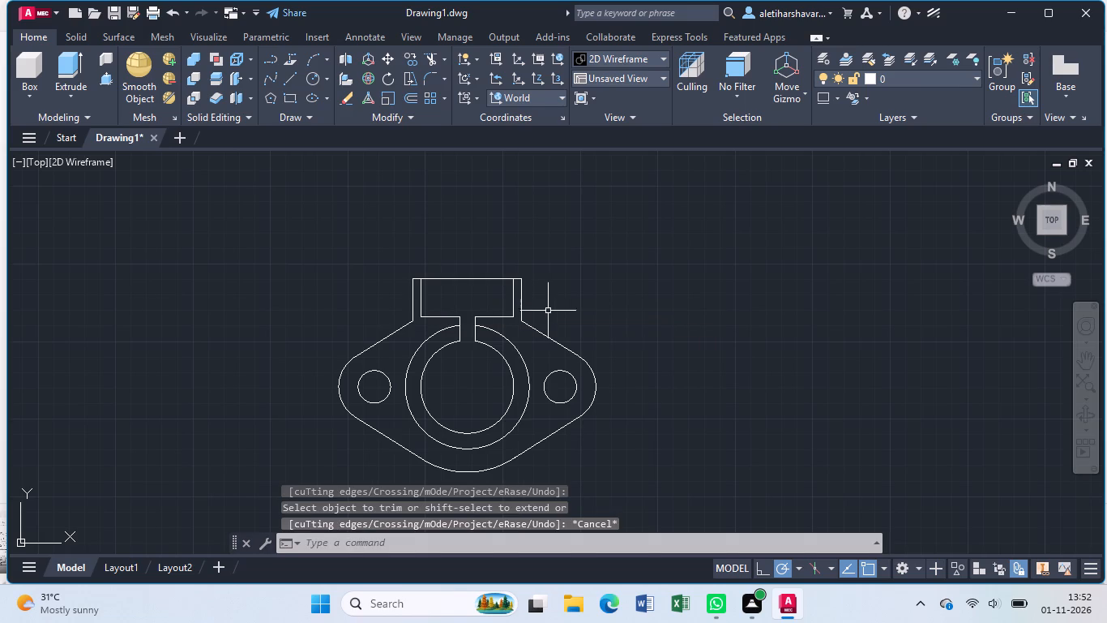
Fillet the corner between the neck's right vertical edge and the upper right slanted line with a radius of 20.
key(f)
key(Return)
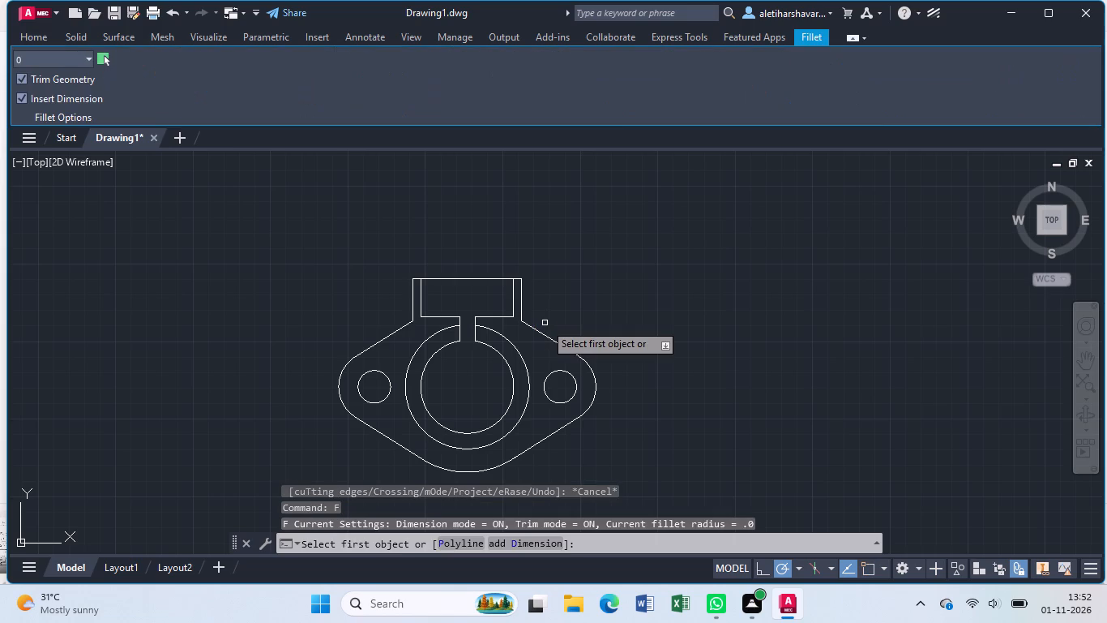
click(39, 61)
key(BackSpace)
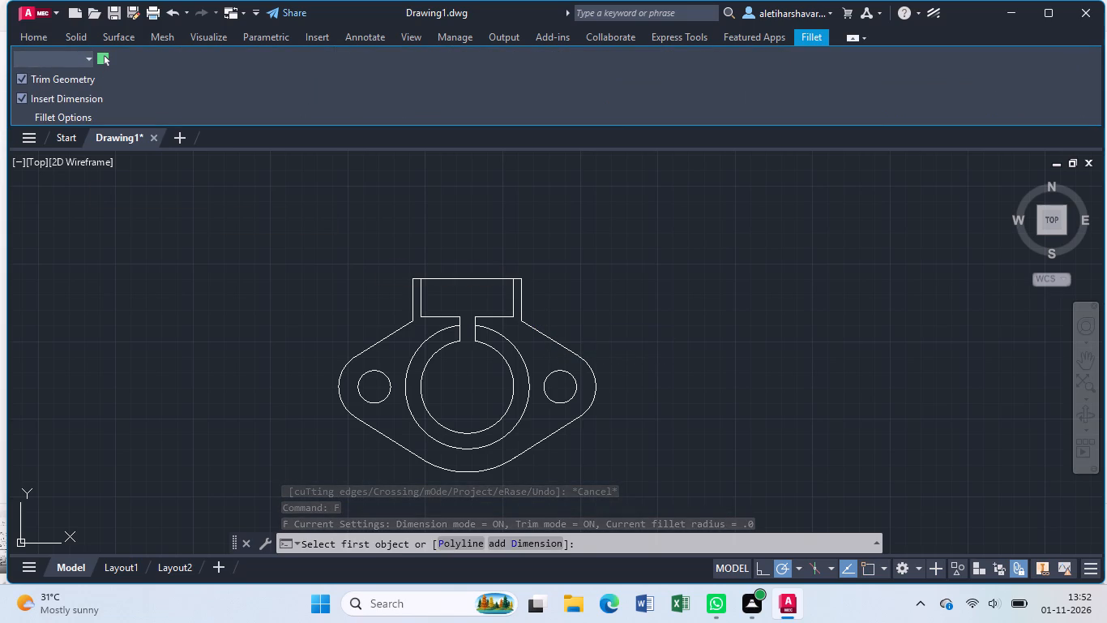
key(2)
key(0)
key(Return)
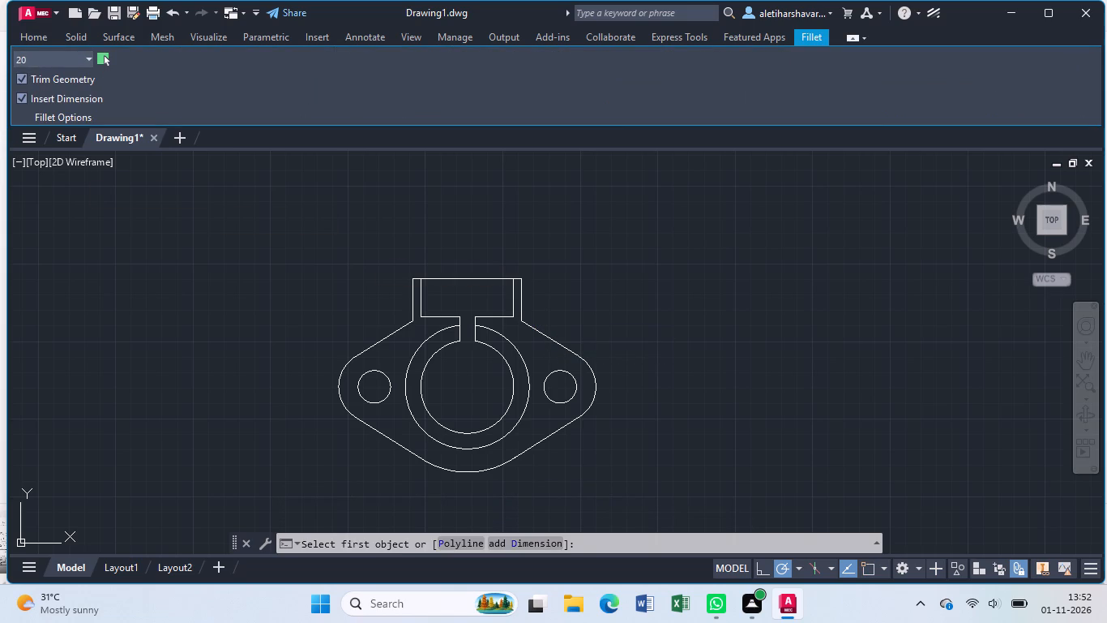
click(521, 303)
click(532, 329)
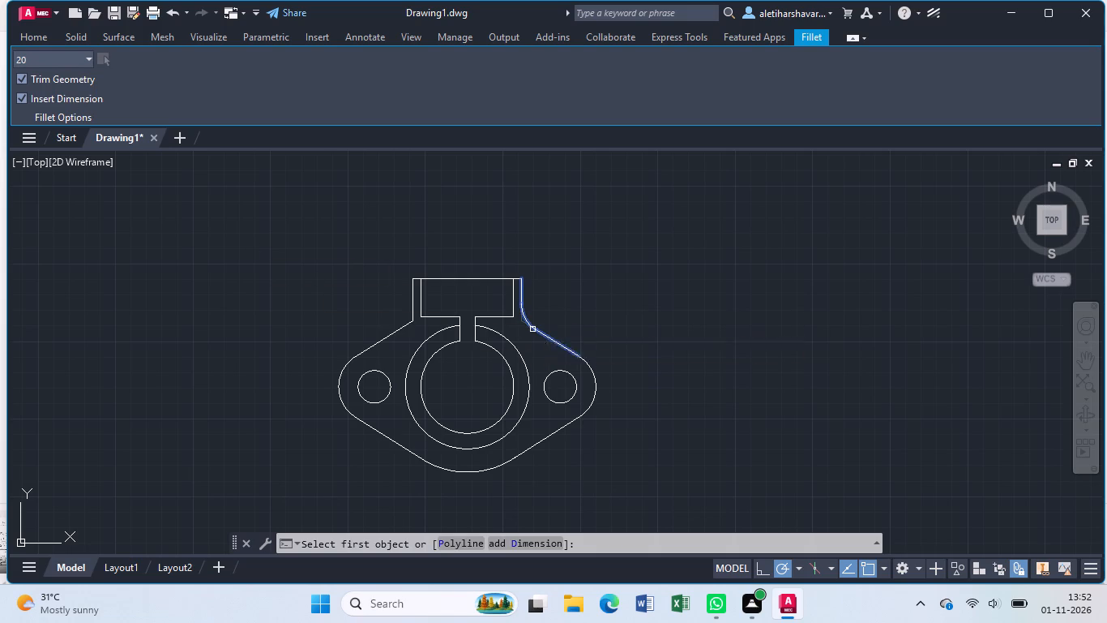
key(Return)
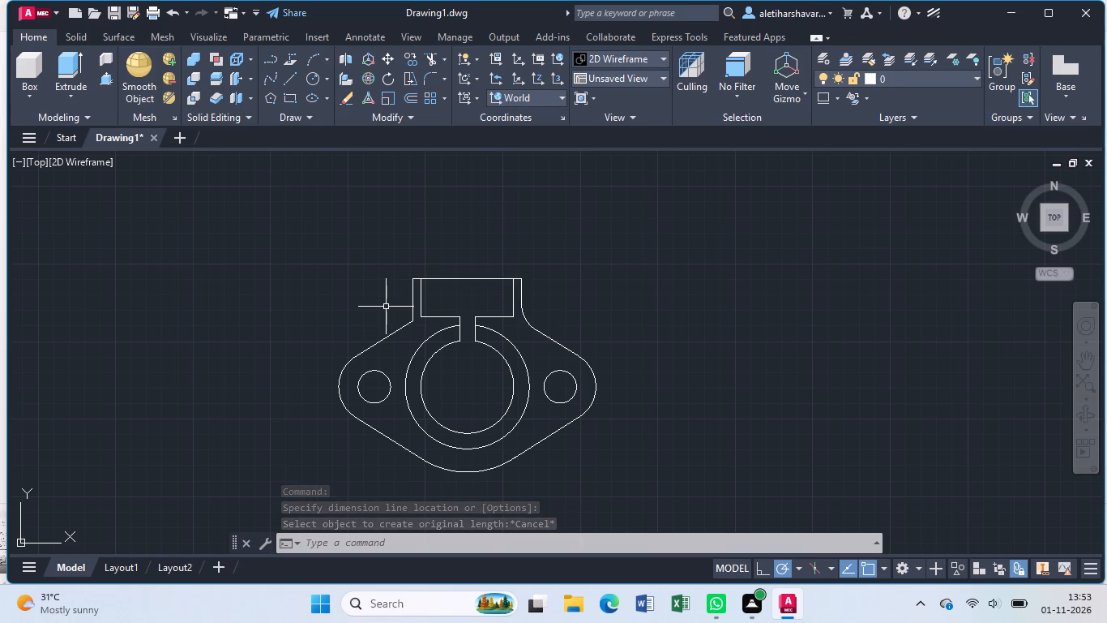
Fillet the corner between the neck's left vertical edge and the upper left slanted line with the same radius of 20.
key(f)
key(Return)
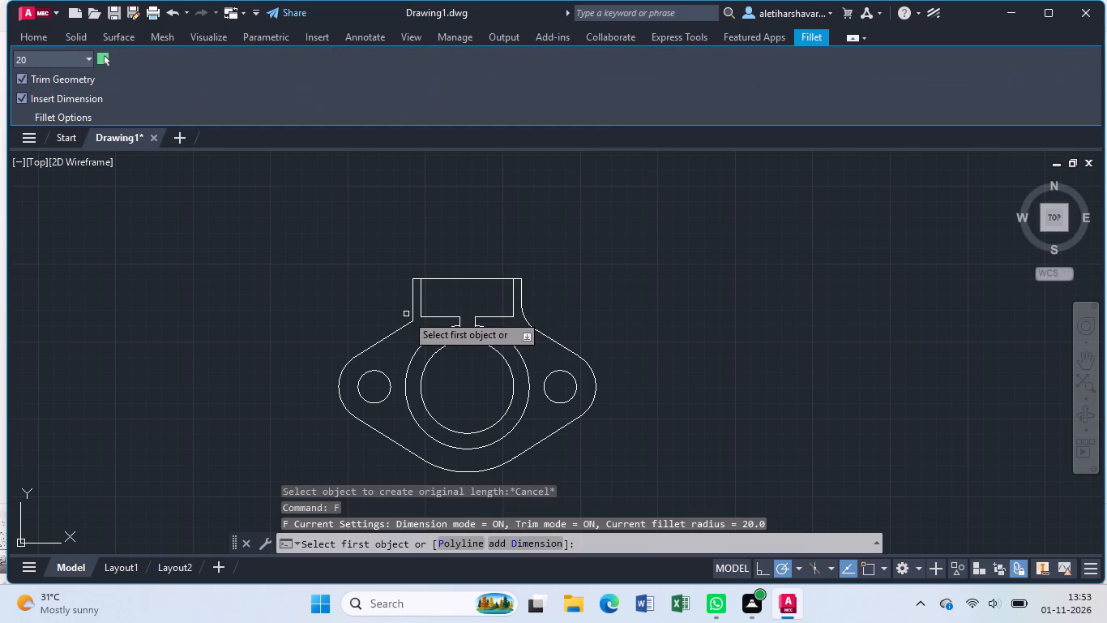
click(412, 307)
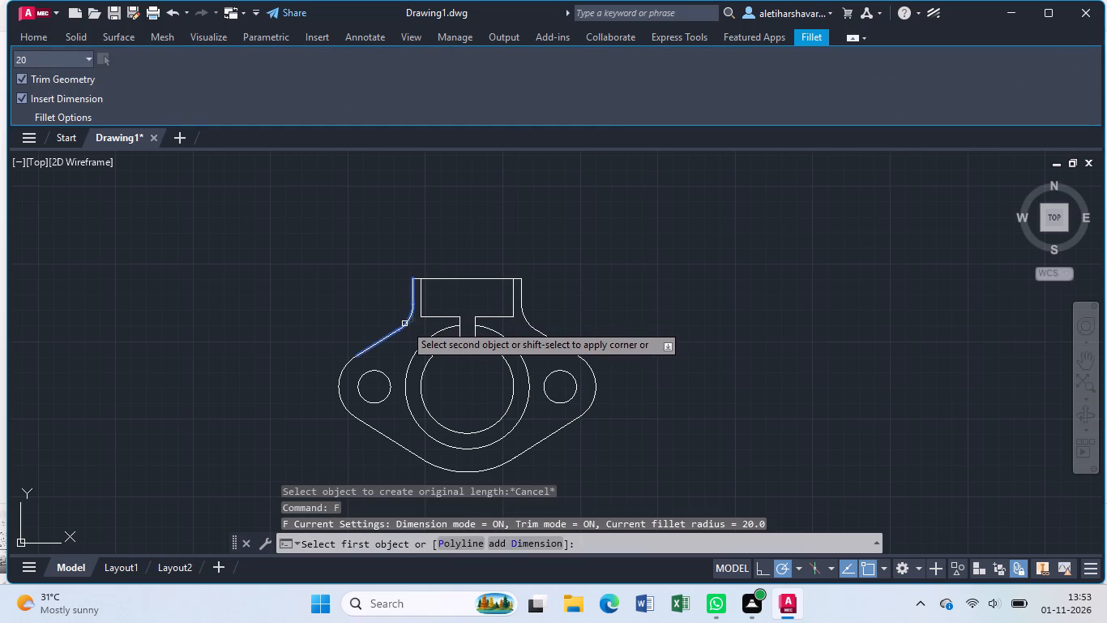
click(404, 324)
key(Return)
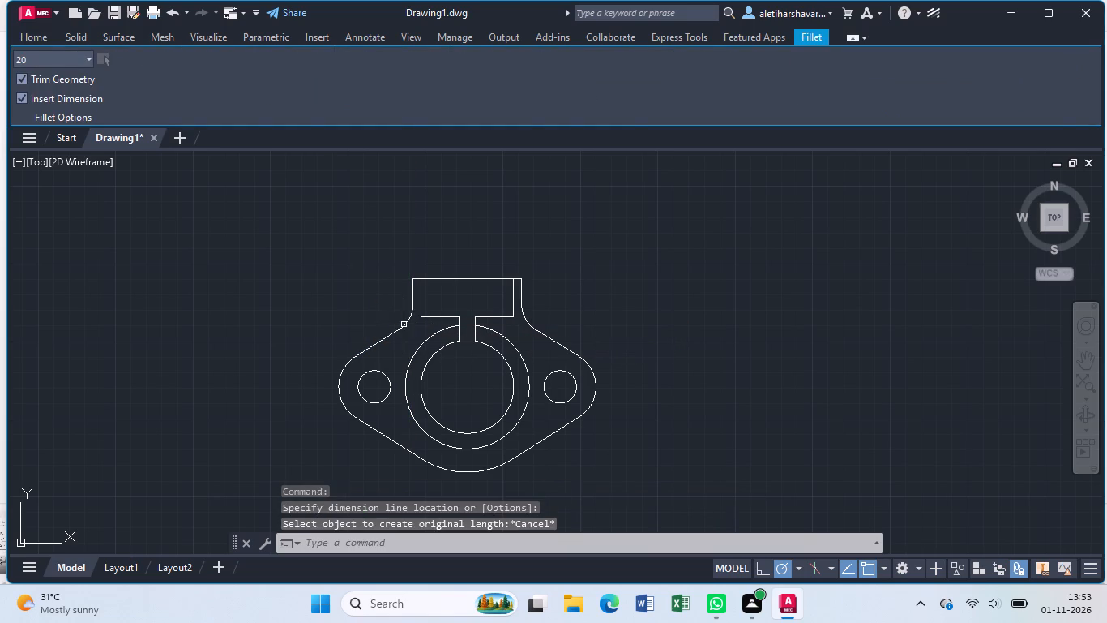
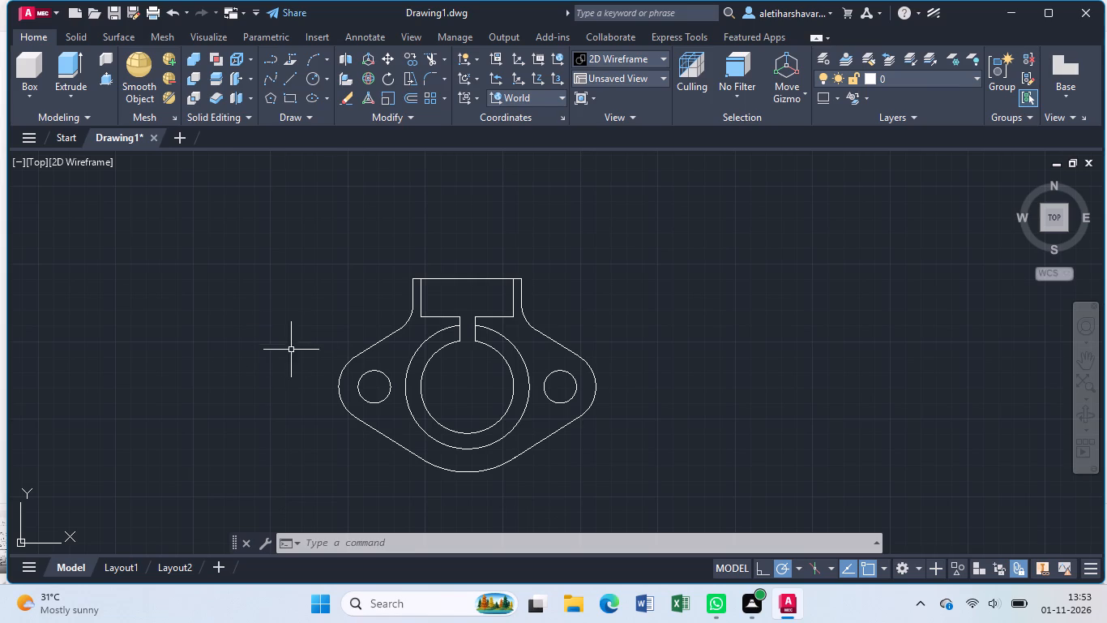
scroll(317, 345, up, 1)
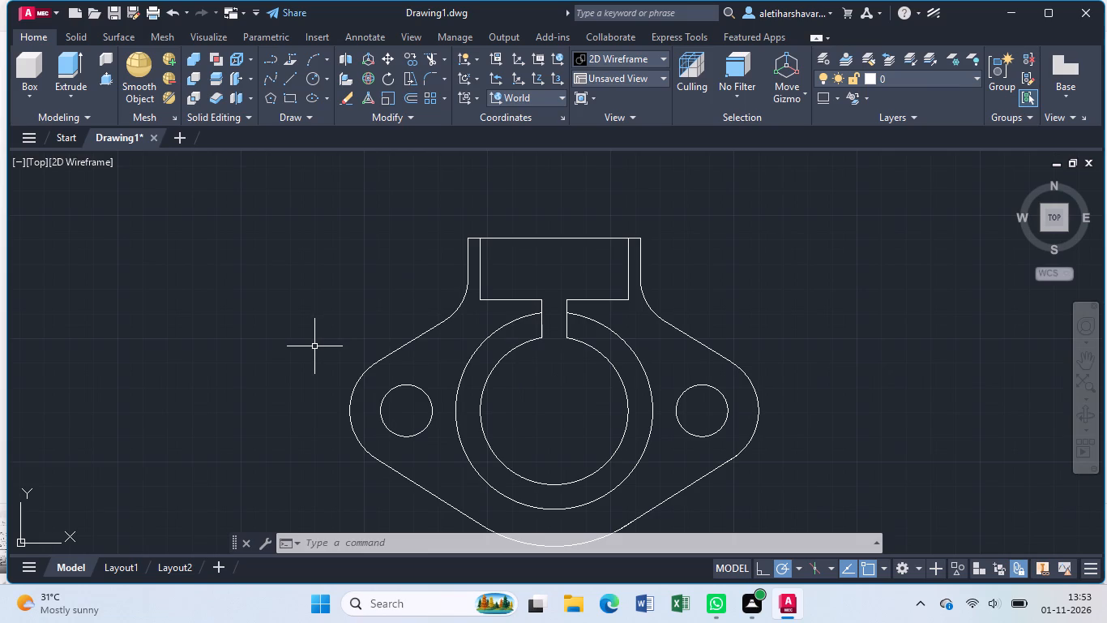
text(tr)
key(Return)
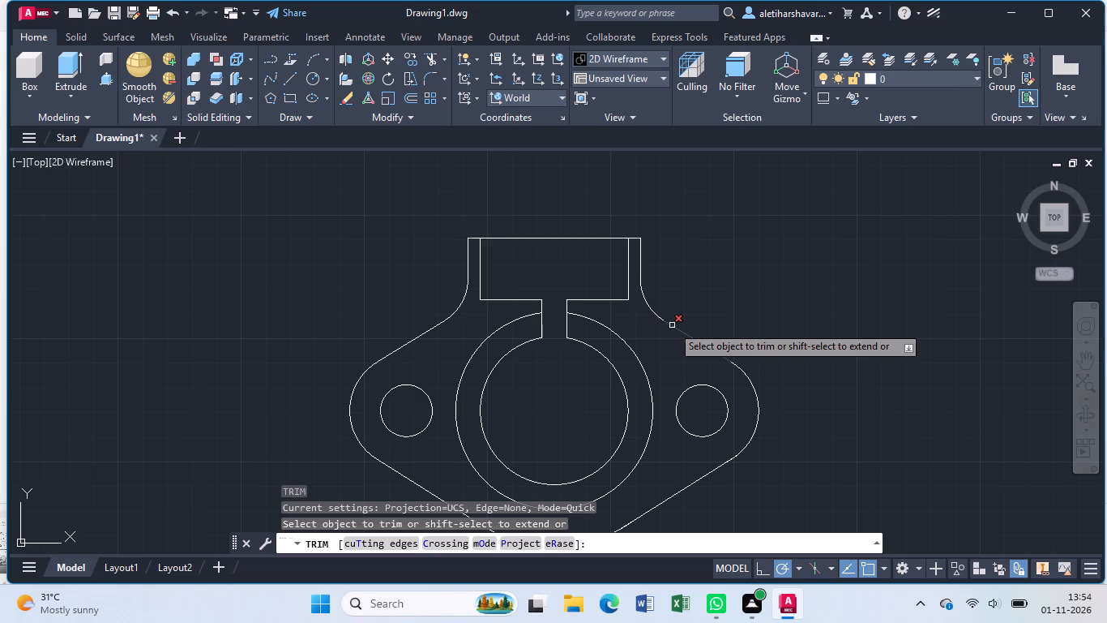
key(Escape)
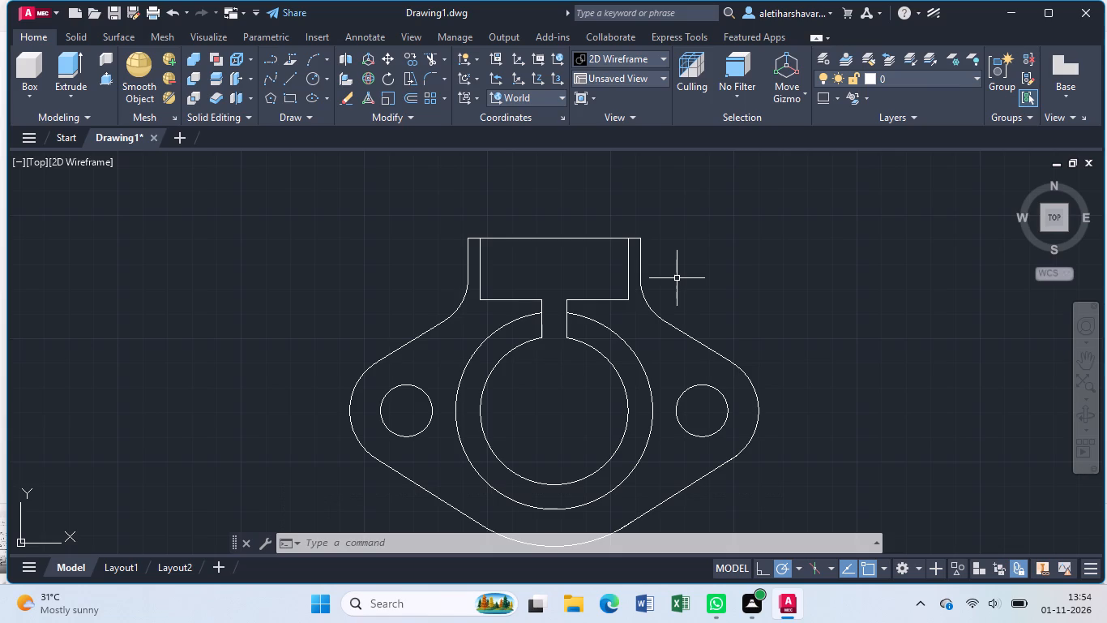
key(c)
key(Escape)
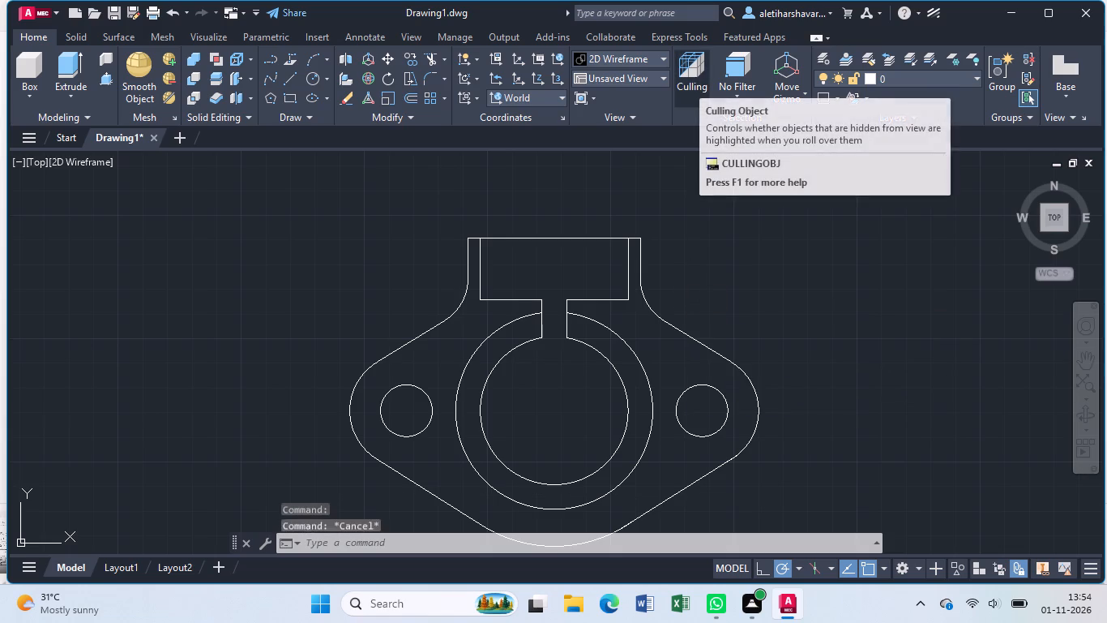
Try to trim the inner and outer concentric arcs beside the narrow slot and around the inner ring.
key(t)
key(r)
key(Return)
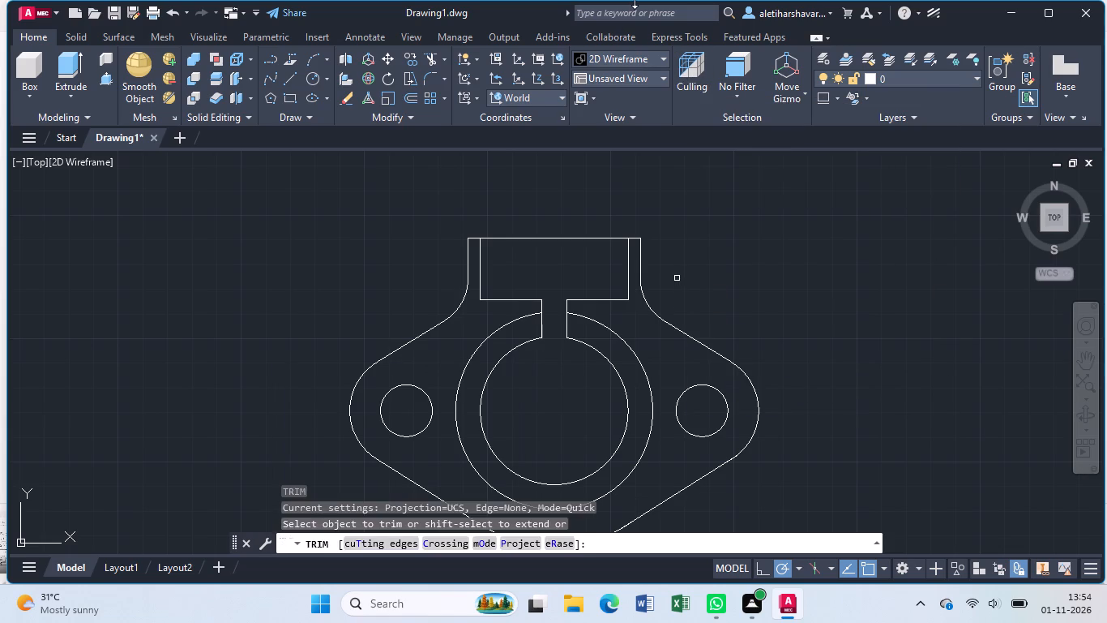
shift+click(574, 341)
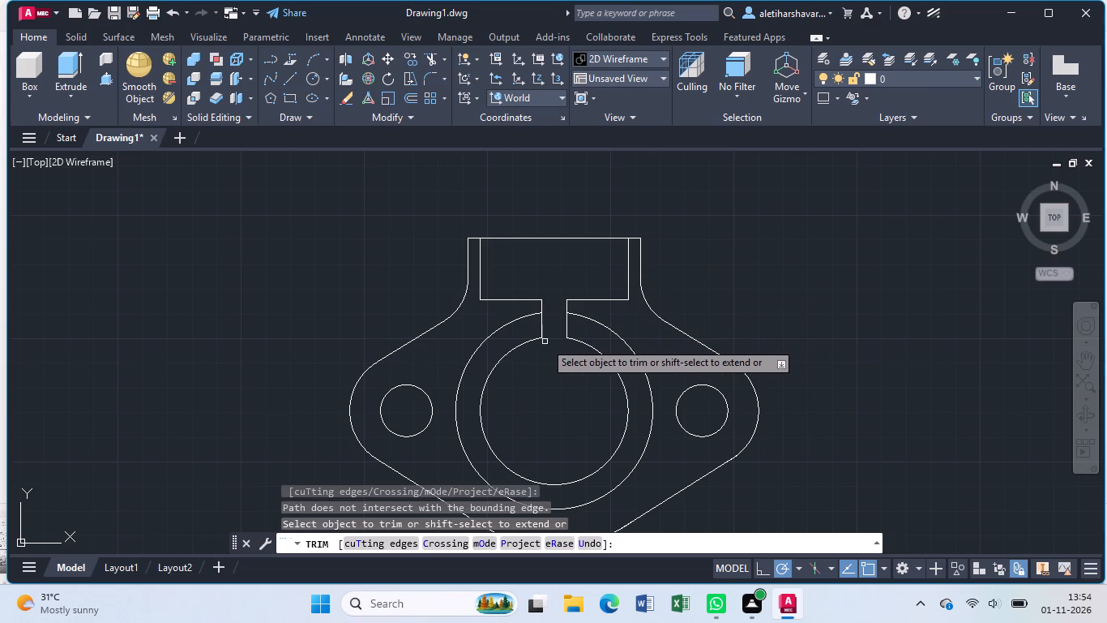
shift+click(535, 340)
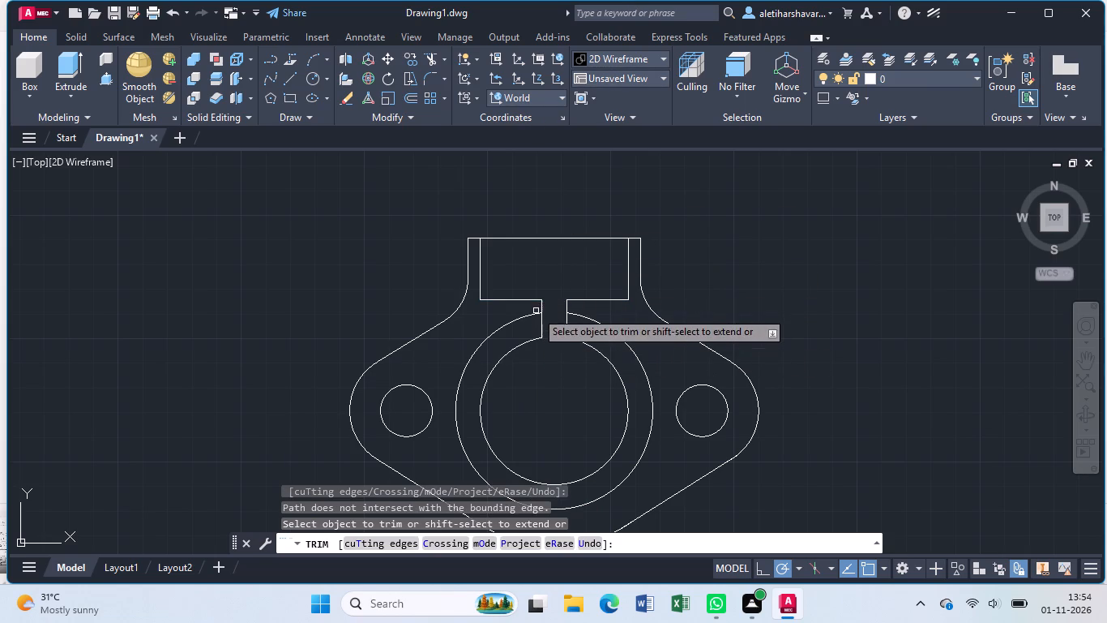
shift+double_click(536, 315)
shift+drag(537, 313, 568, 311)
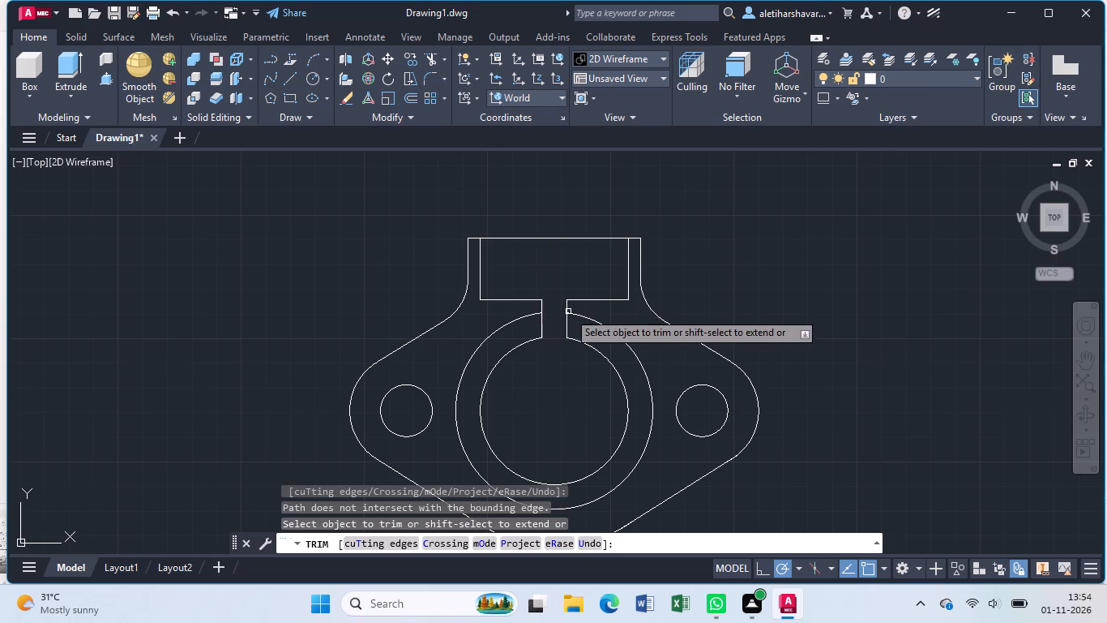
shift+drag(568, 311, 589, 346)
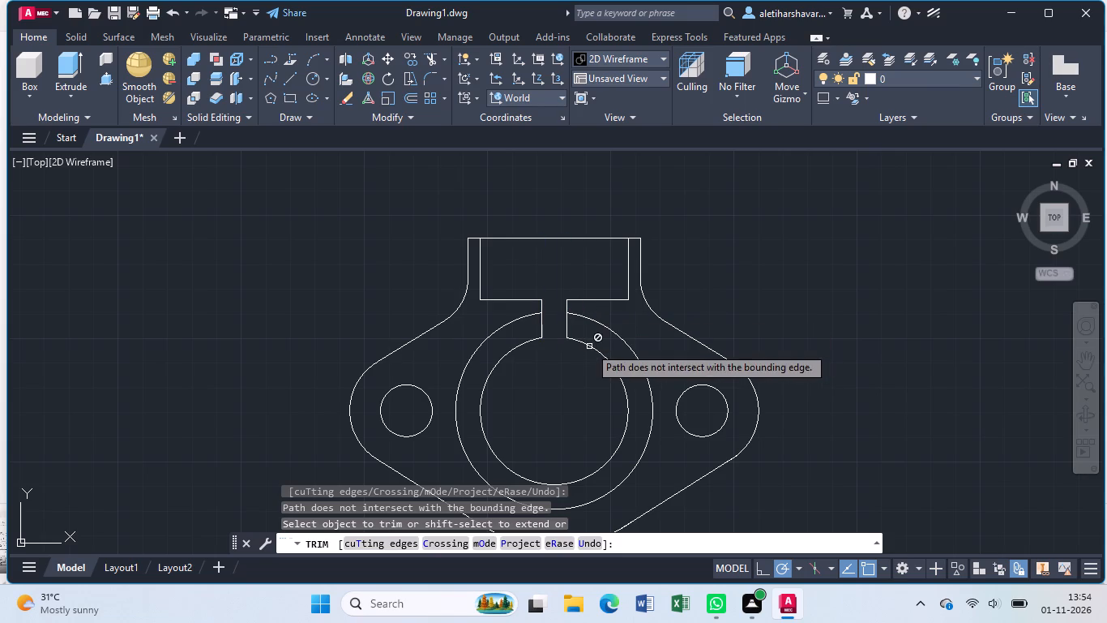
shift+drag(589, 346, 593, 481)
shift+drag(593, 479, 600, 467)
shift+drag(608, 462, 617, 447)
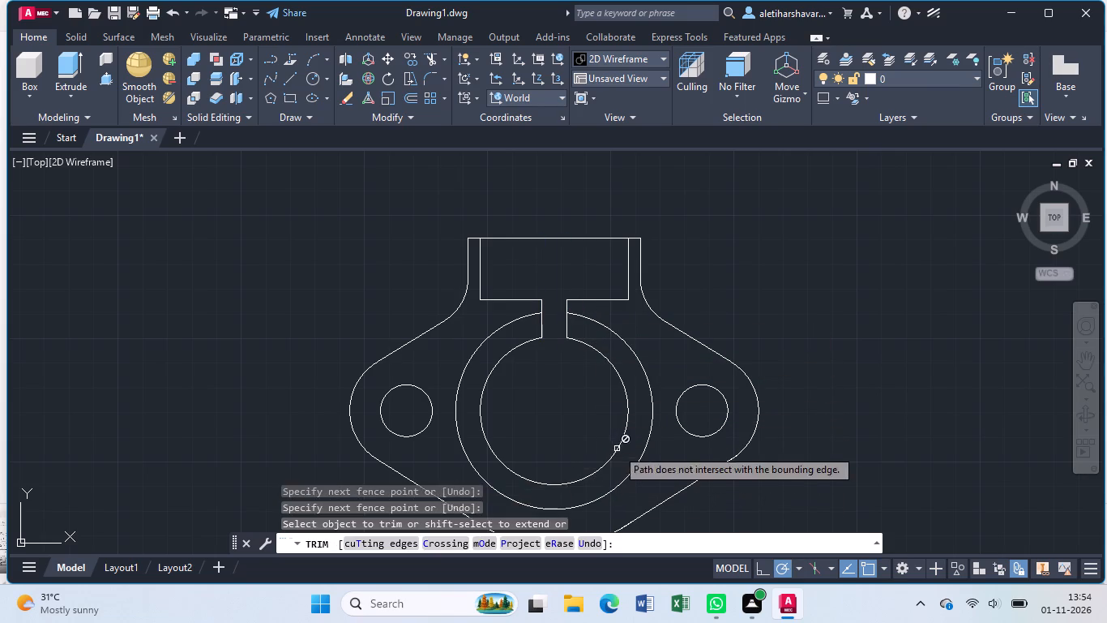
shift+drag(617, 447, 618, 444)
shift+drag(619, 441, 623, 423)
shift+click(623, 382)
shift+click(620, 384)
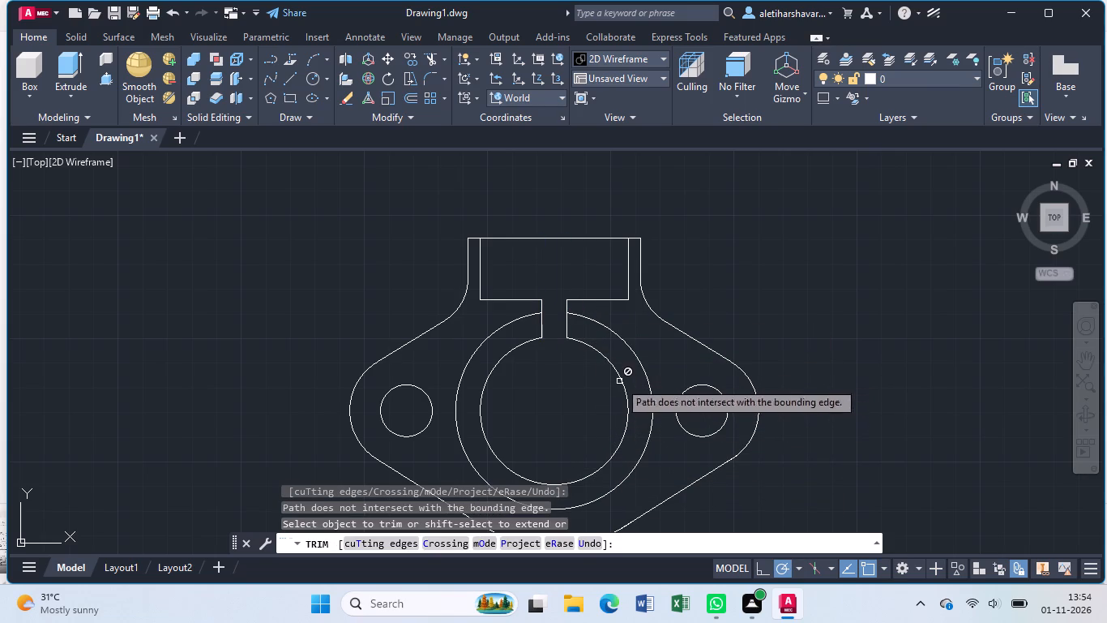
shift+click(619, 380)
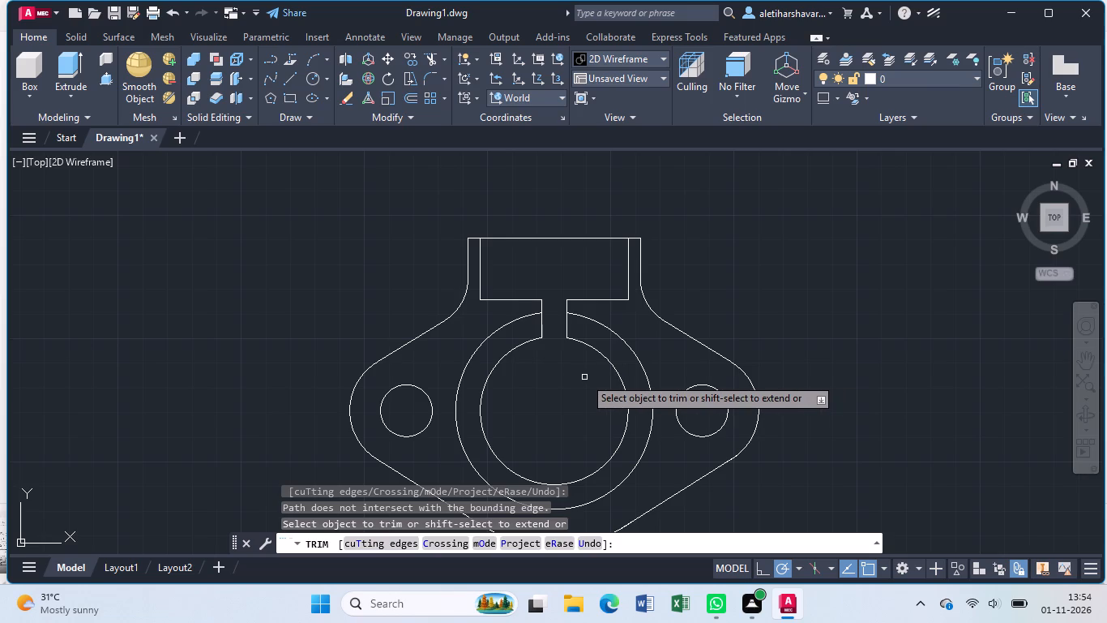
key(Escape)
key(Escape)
Delete the two short vertical lines forming the sides of the narrow slot below the neck rectangle.
scroll(579, 385, down, 1)
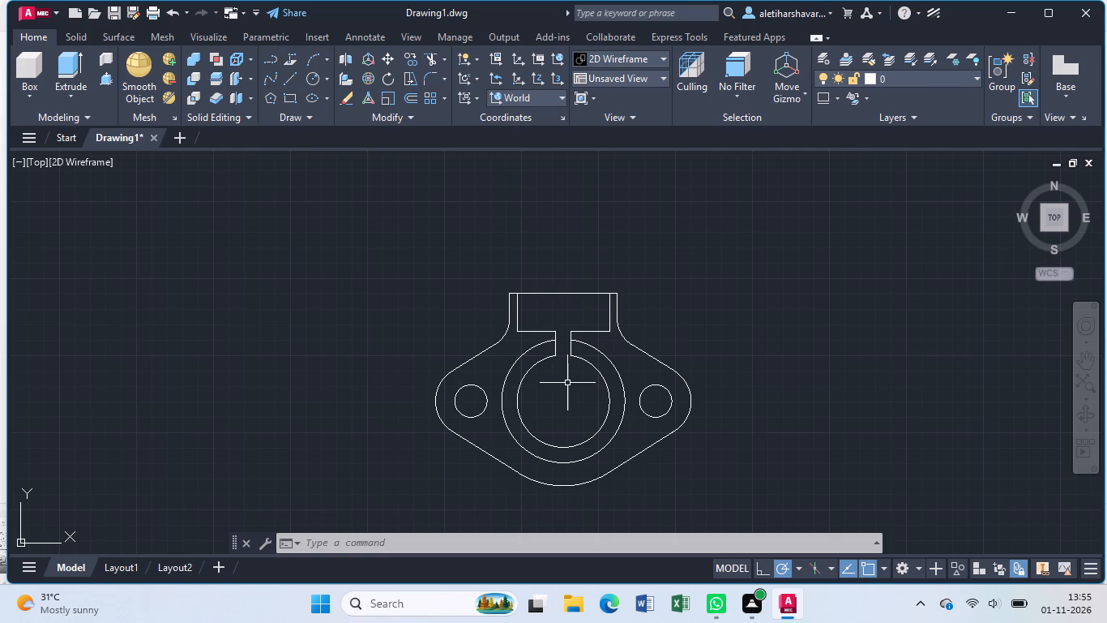
scroll(551, 372, up, 2)
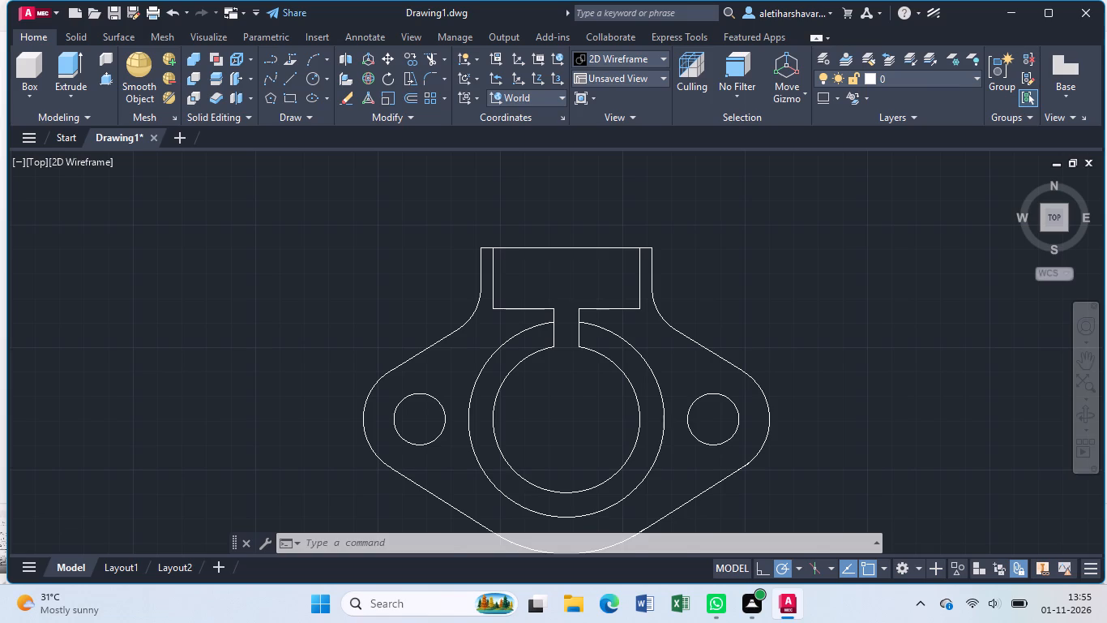
click(553, 306)
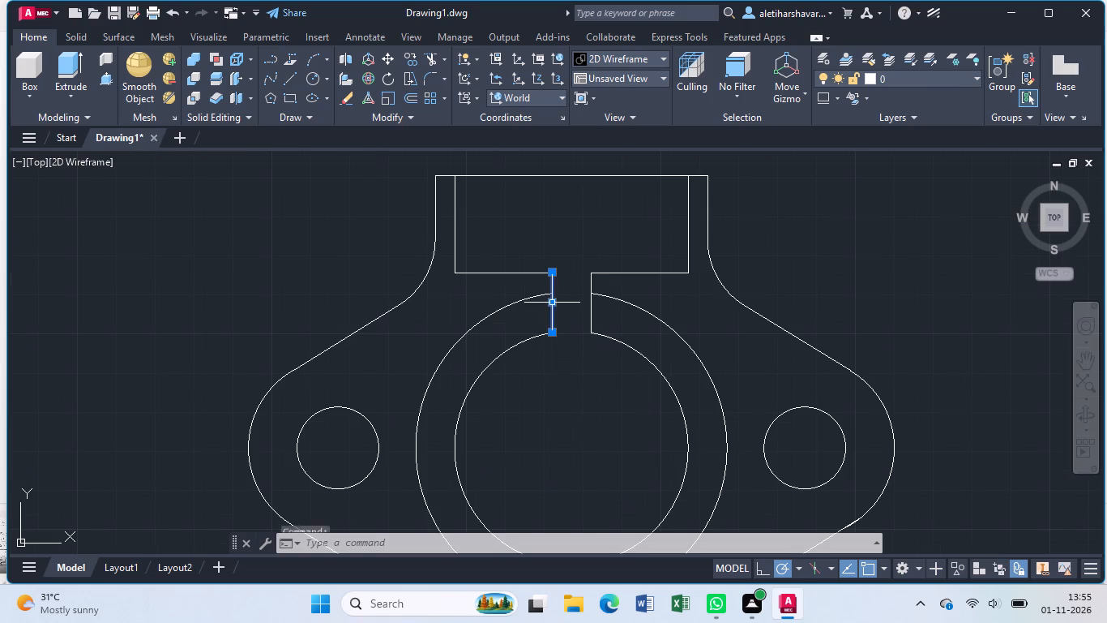
click(592, 309)
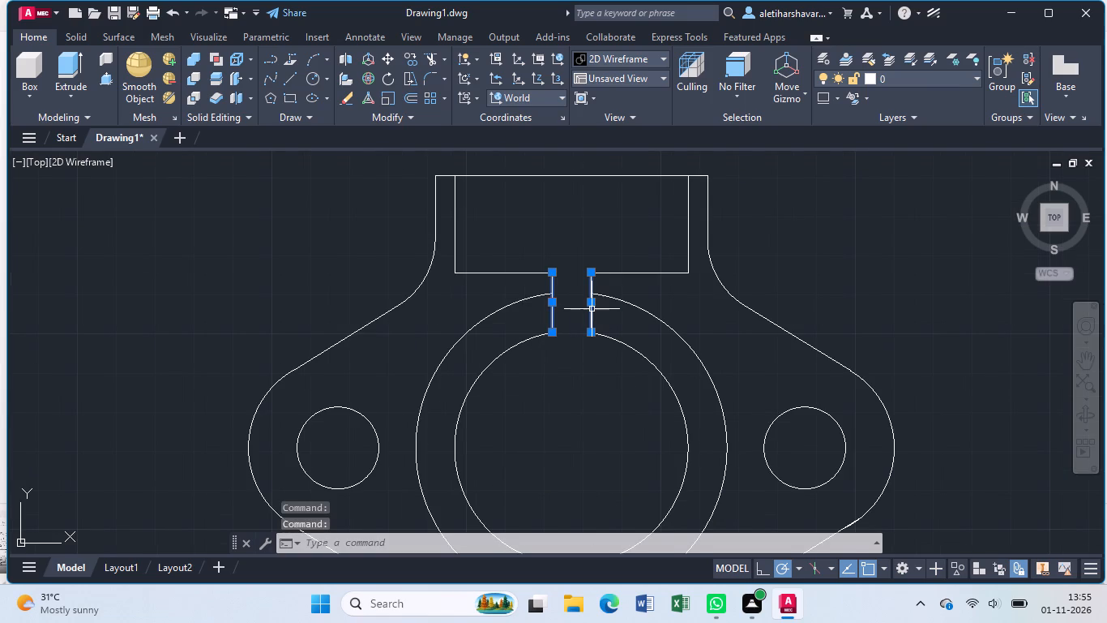
key(Delete)
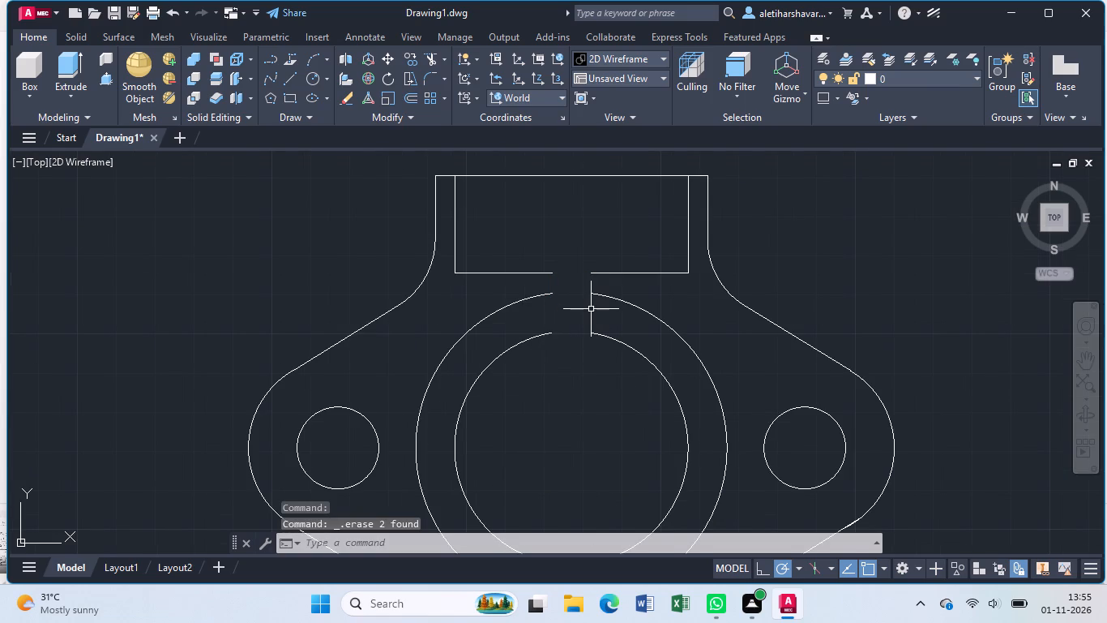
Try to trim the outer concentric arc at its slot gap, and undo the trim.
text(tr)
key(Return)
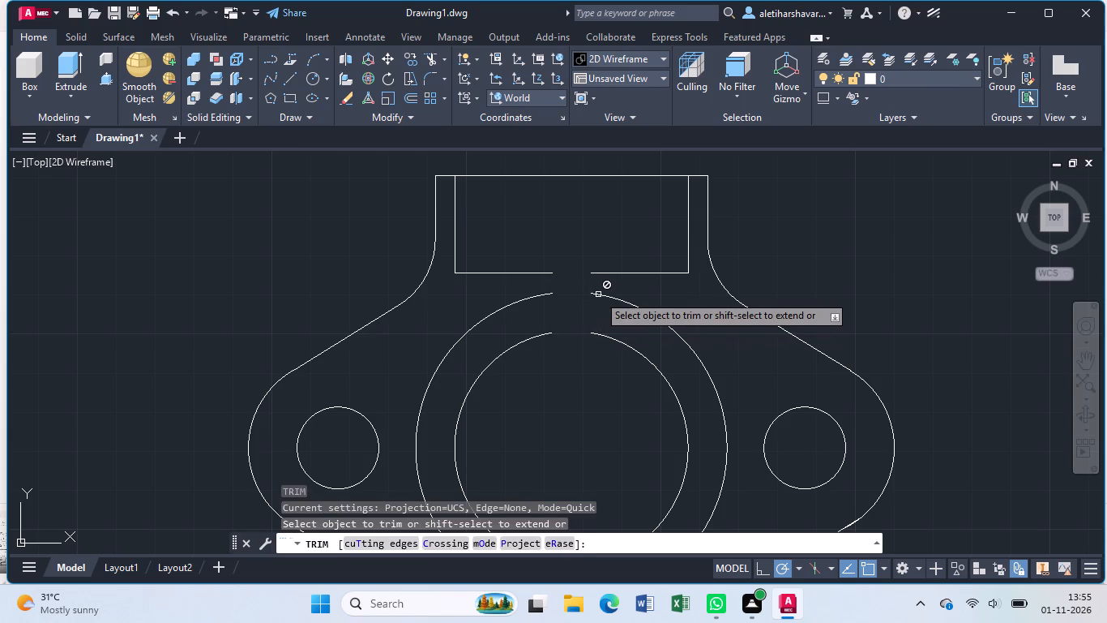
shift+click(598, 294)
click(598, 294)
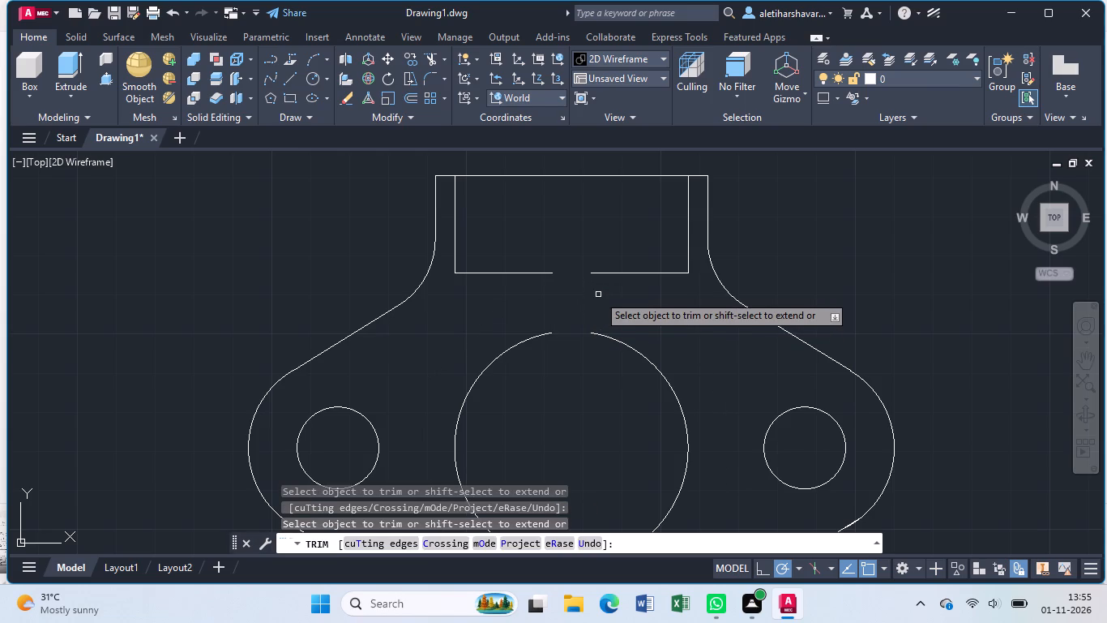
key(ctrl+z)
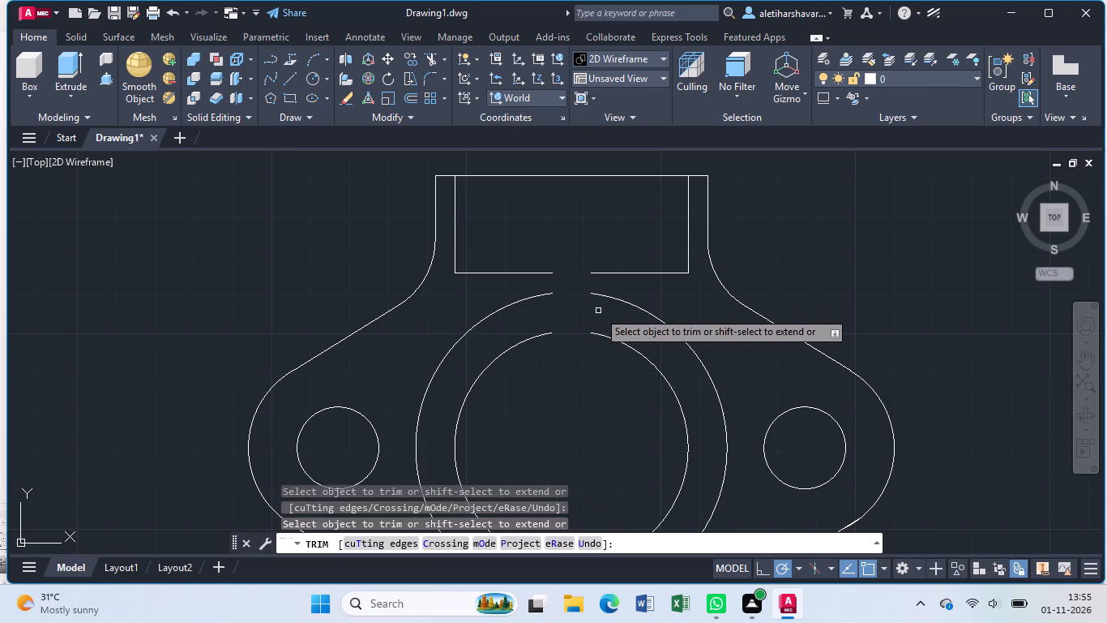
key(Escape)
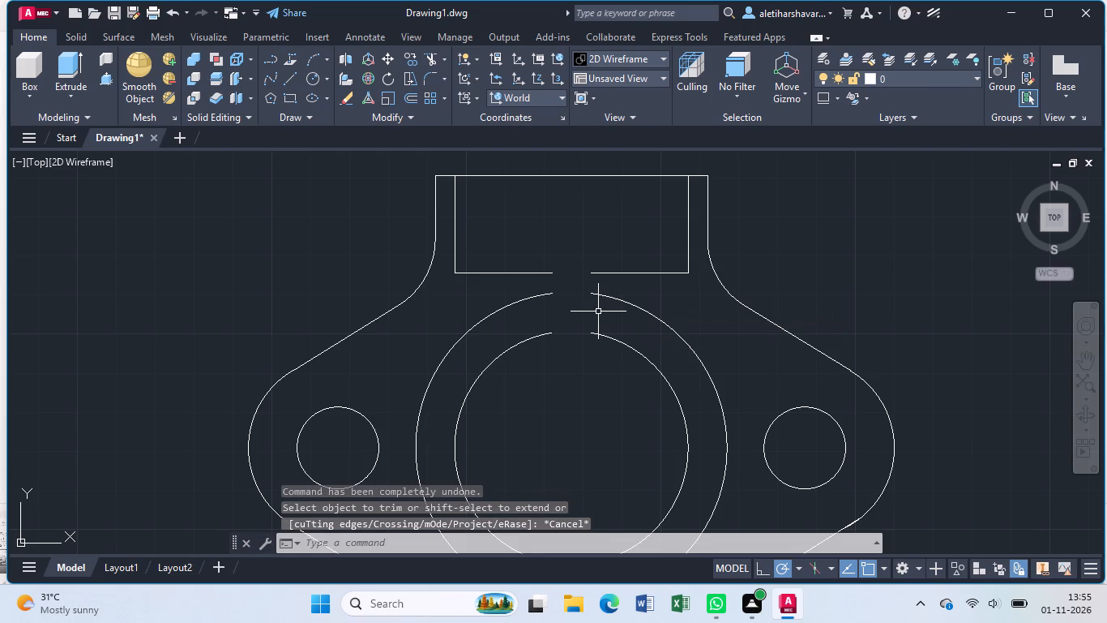
Extend the neck rectangle's bottom edge across the slot gap, trying the same on both concentric arcs.
text(ex)
key(Return)
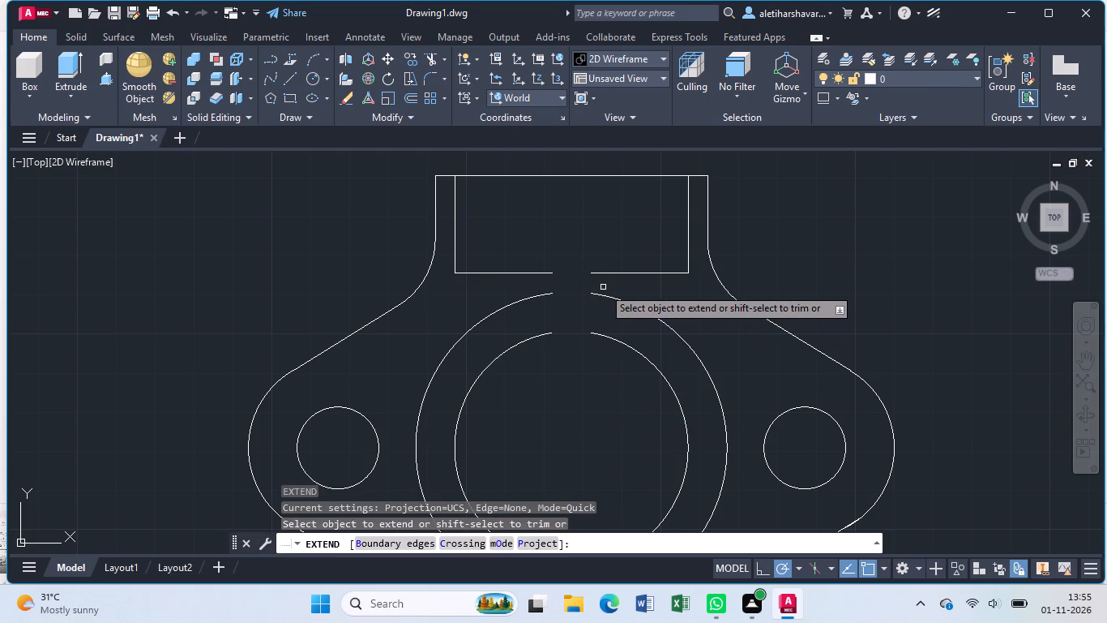
click(603, 294)
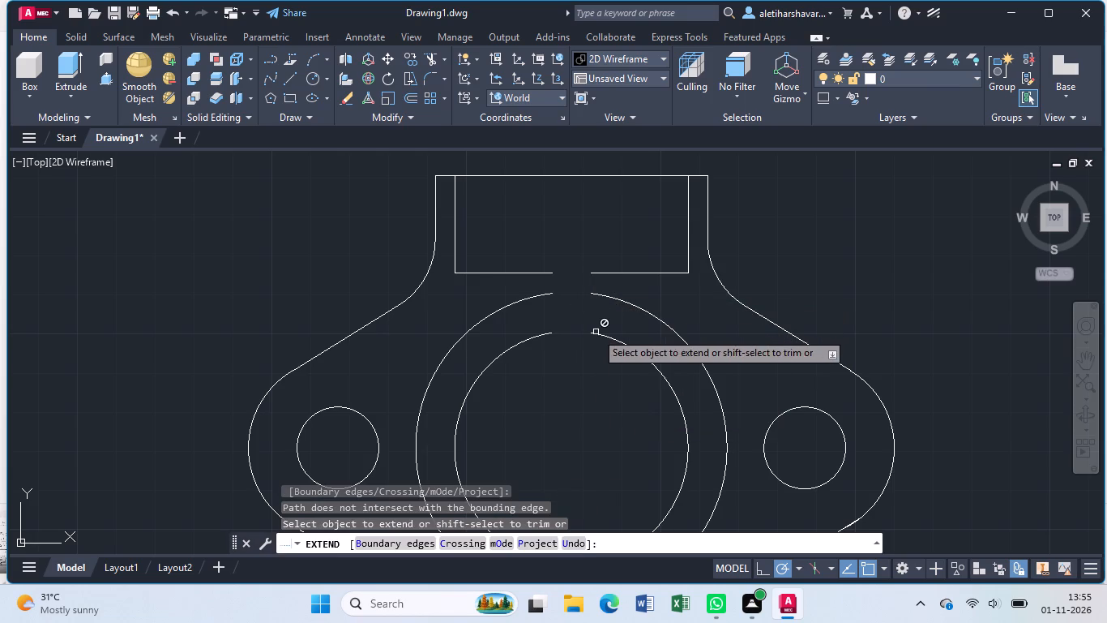
click(596, 332)
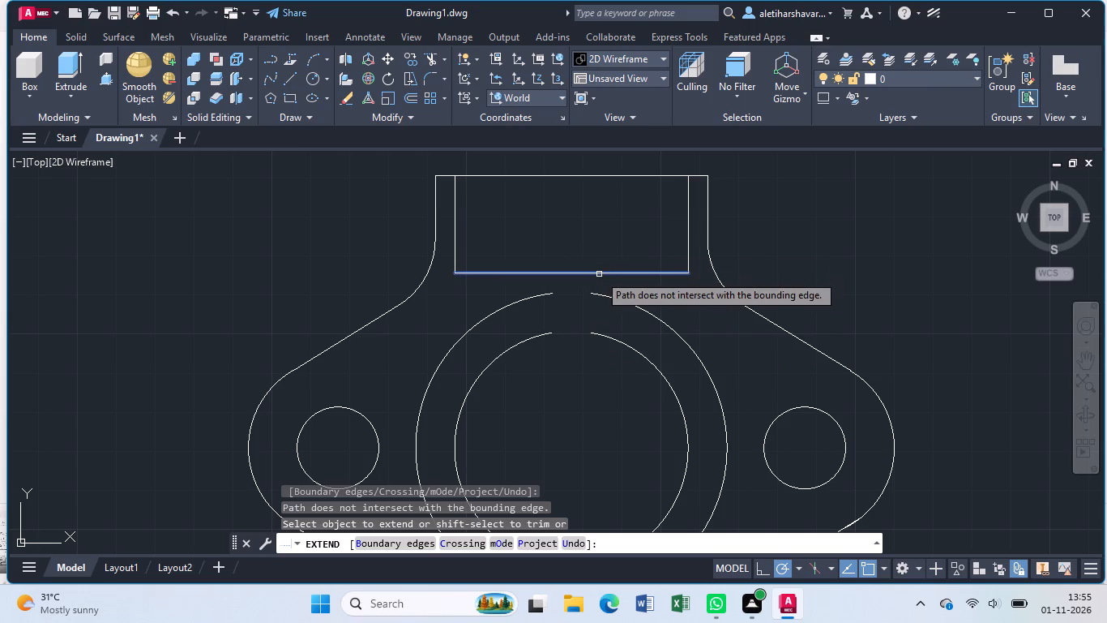
click(599, 274)
click(599, 293)
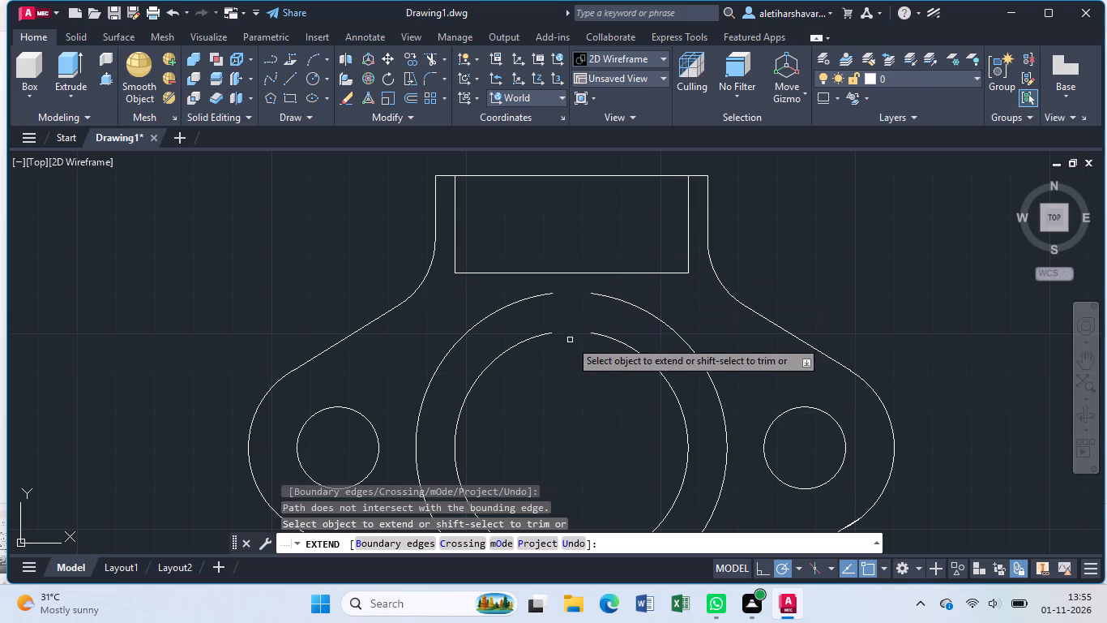
key(Escape)
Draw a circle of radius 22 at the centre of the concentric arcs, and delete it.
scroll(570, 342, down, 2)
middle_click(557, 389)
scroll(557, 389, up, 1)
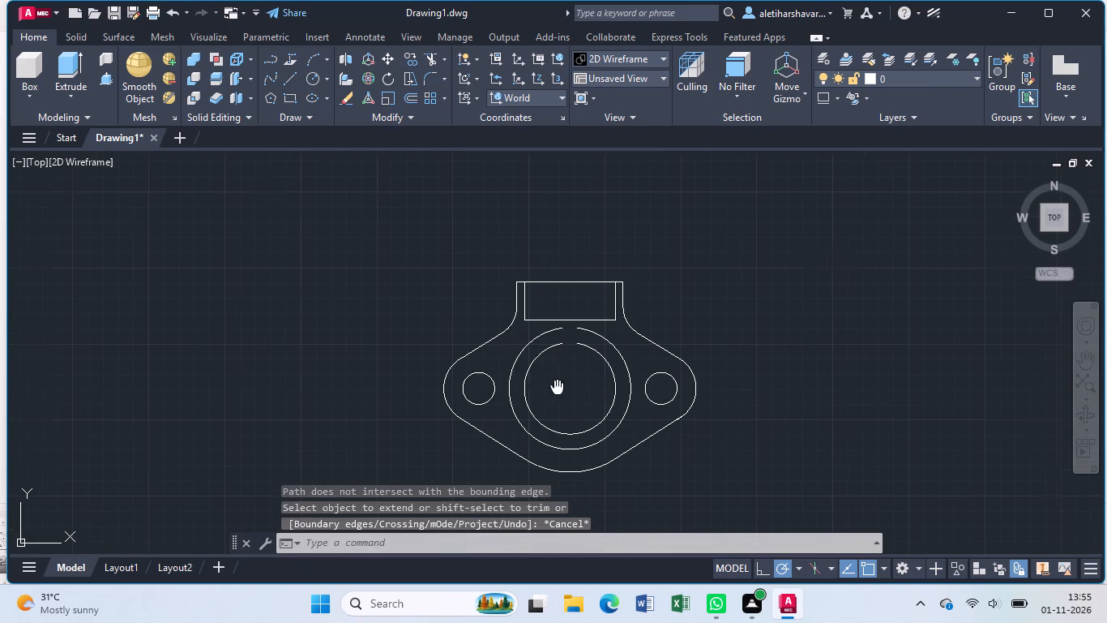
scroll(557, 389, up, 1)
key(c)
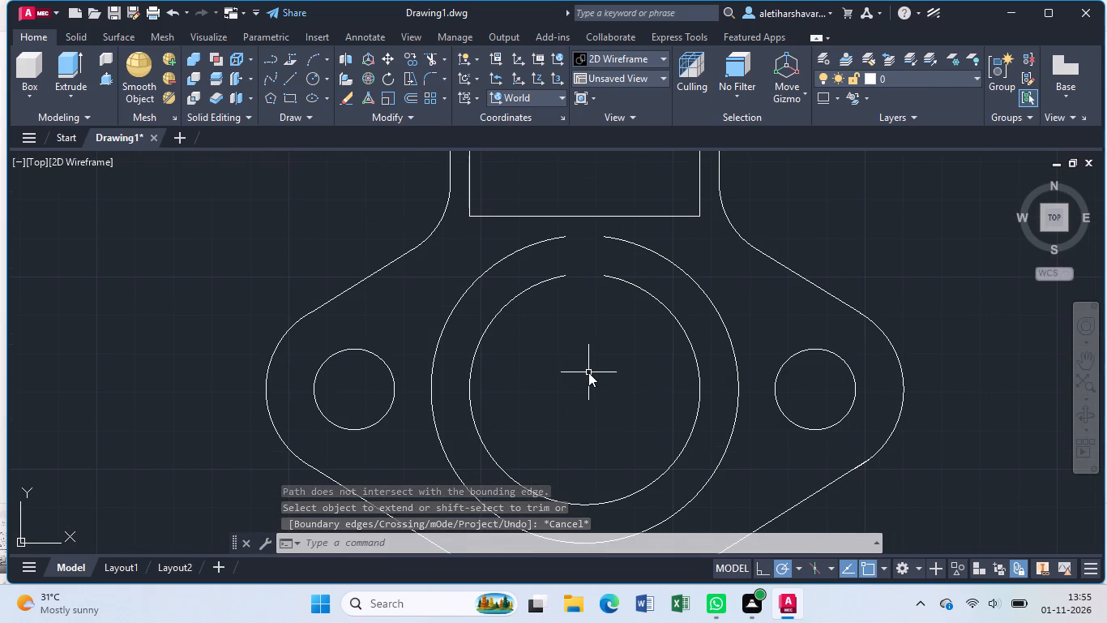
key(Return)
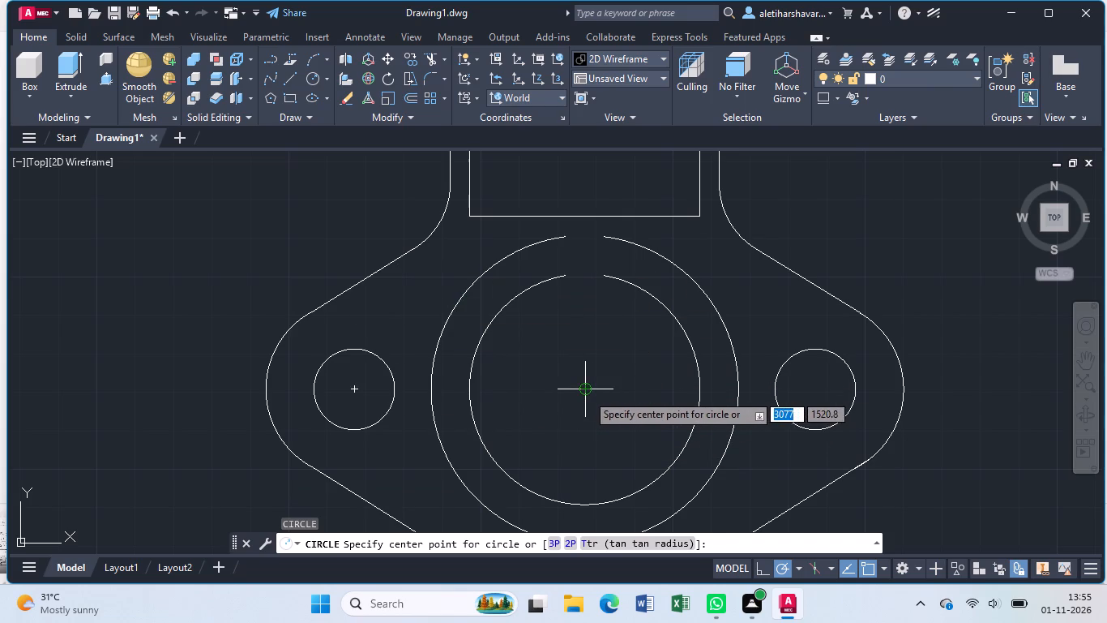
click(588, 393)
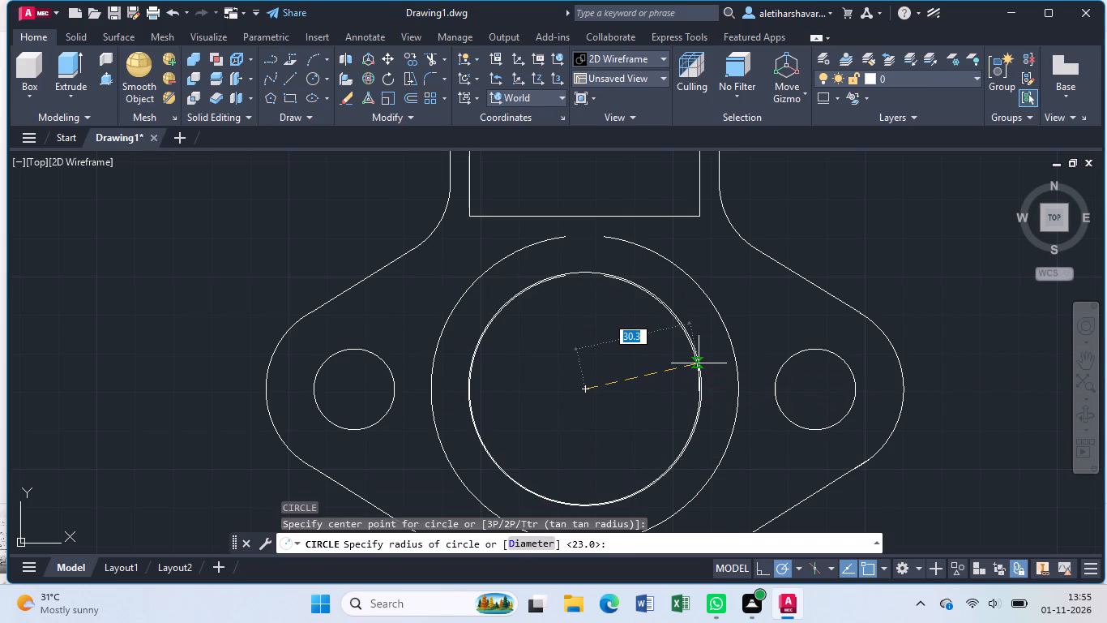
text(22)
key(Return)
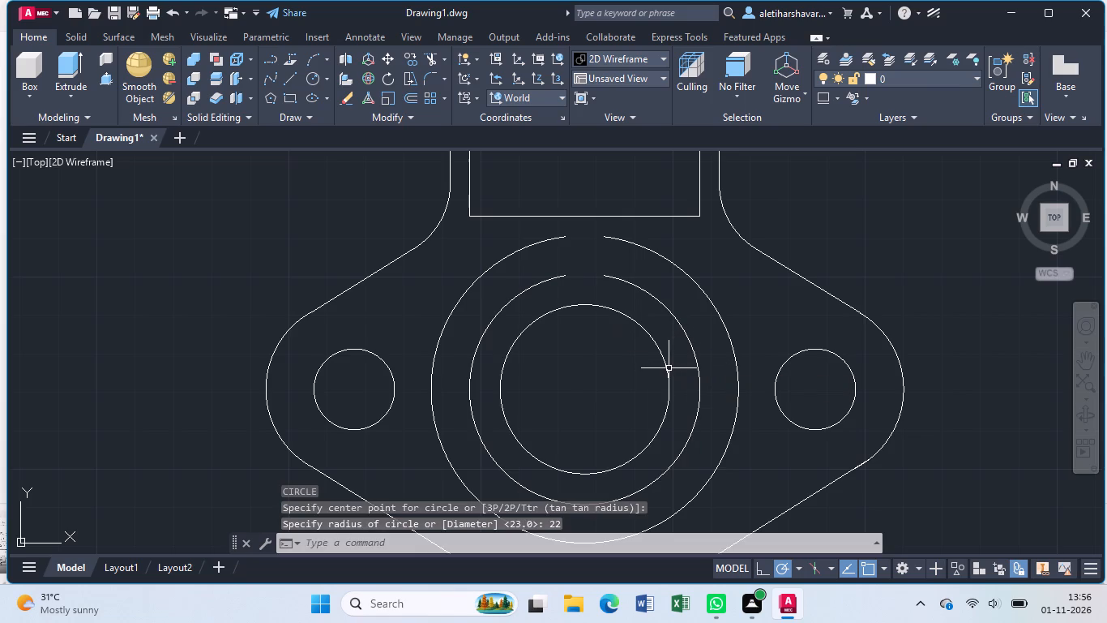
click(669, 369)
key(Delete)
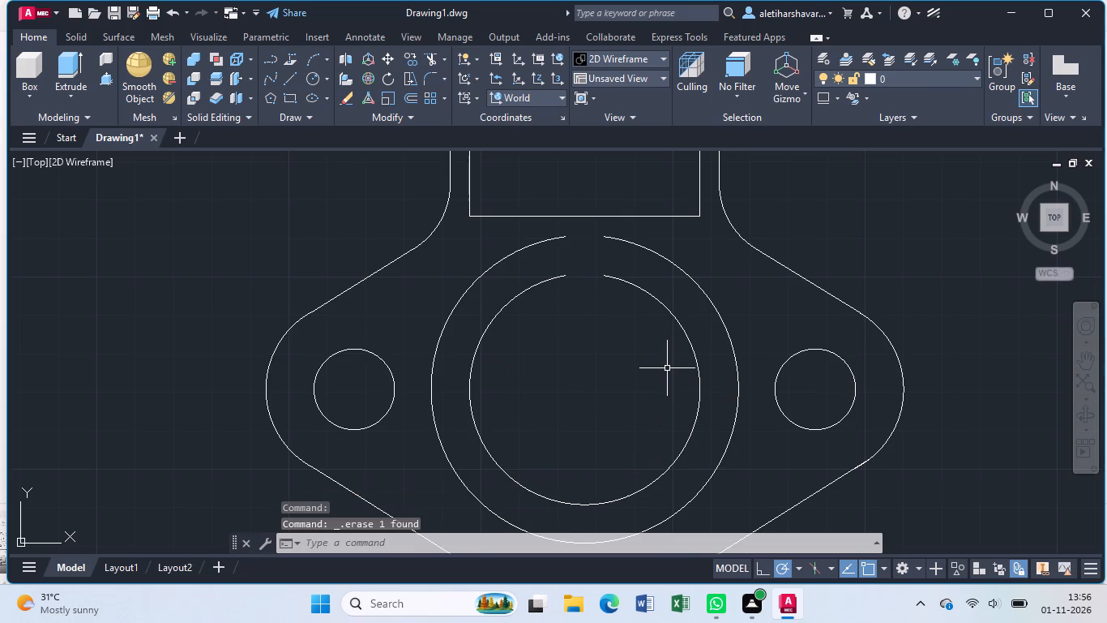
Draw a circle of radius 30 at the common centre to close the inner ring.
key(c)
key(Return)
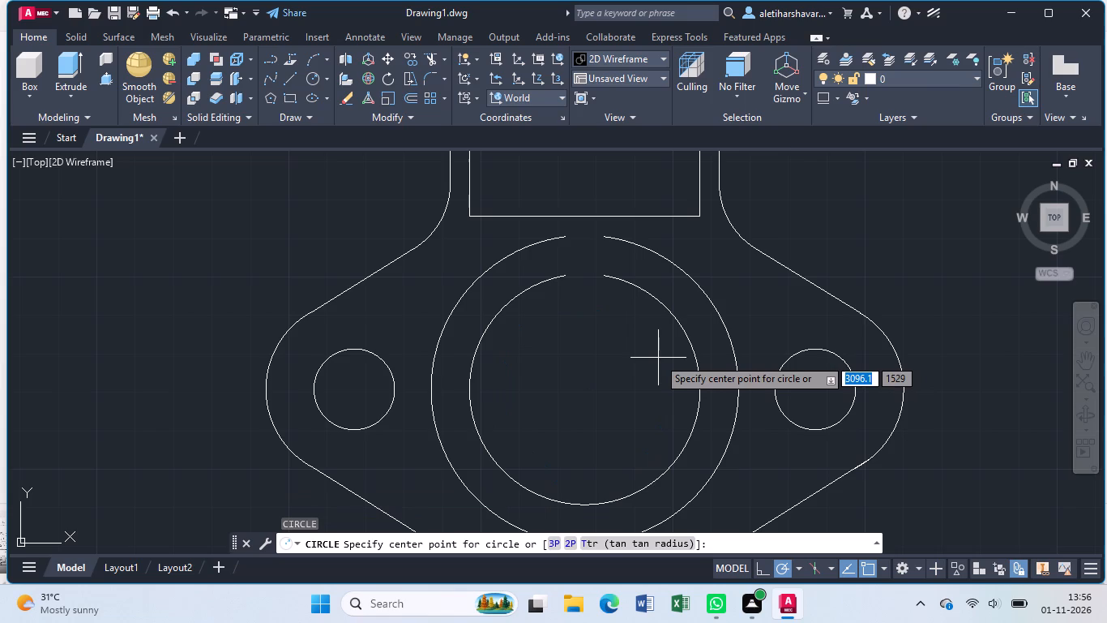
click(580, 390)
text(30)
key(Return)
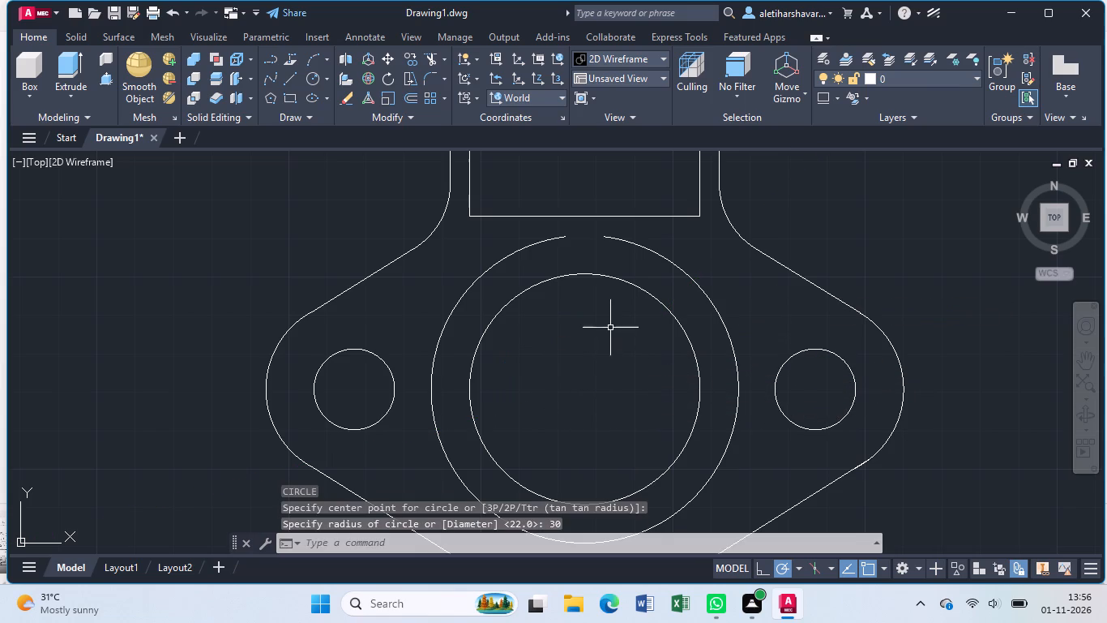
Draw a circle of radius 40 at the common centre to complete the outer ring.
click(637, 286)
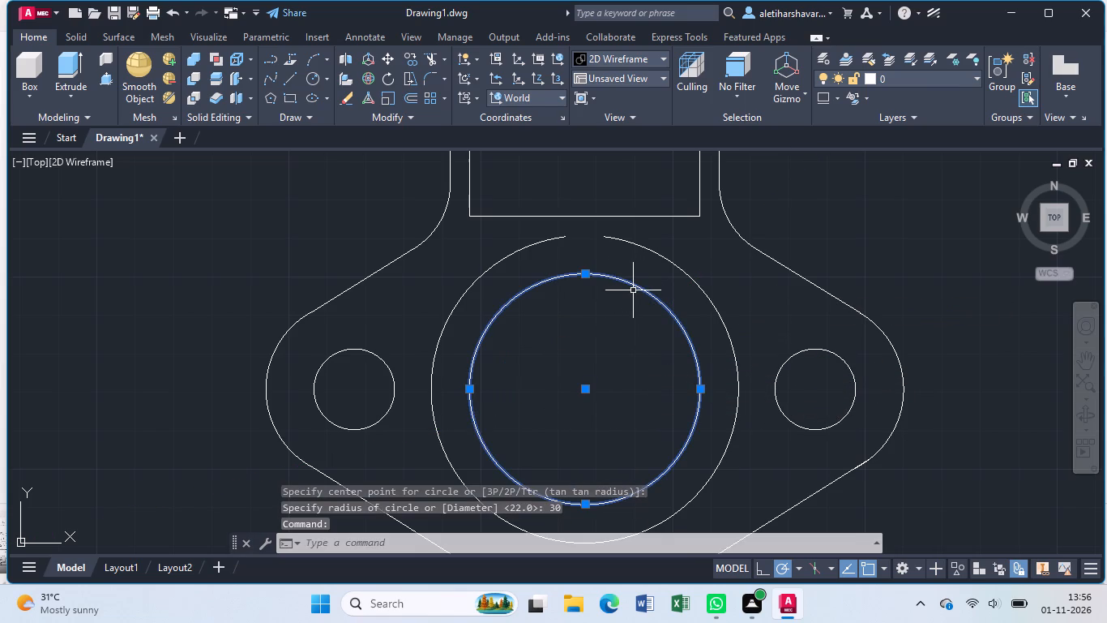
key(Escape)
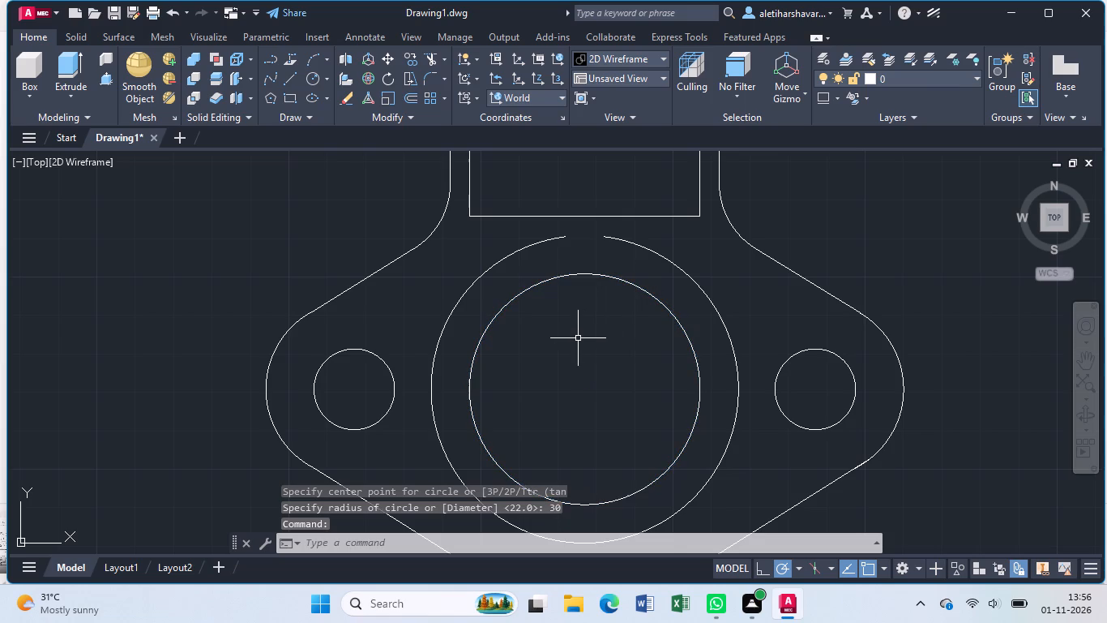
key(c)
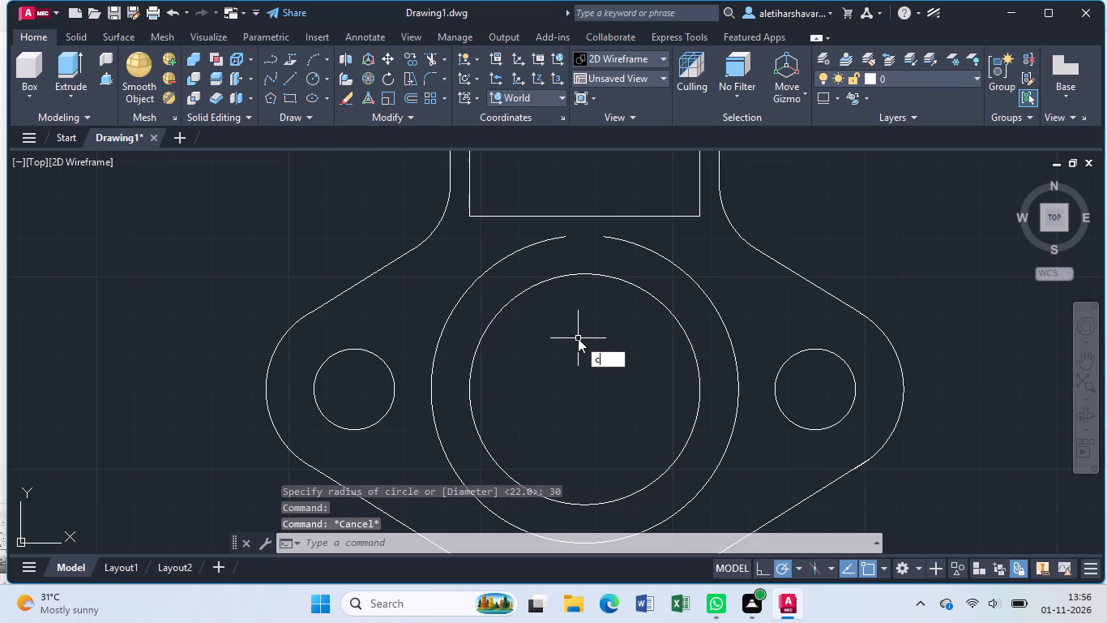
key(Return)
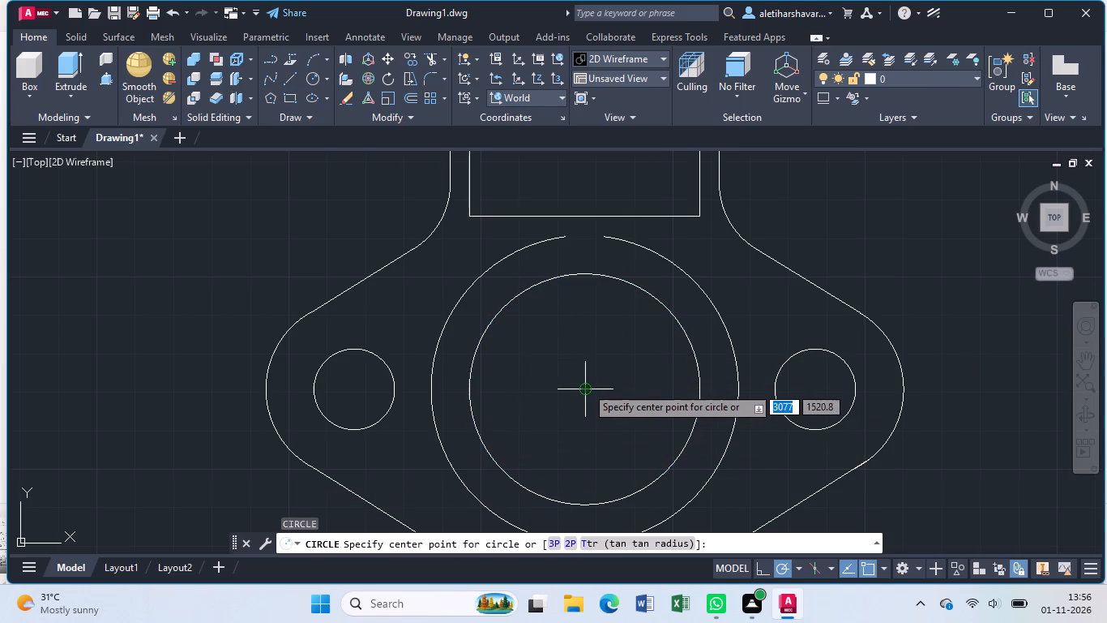
click(586, 386)
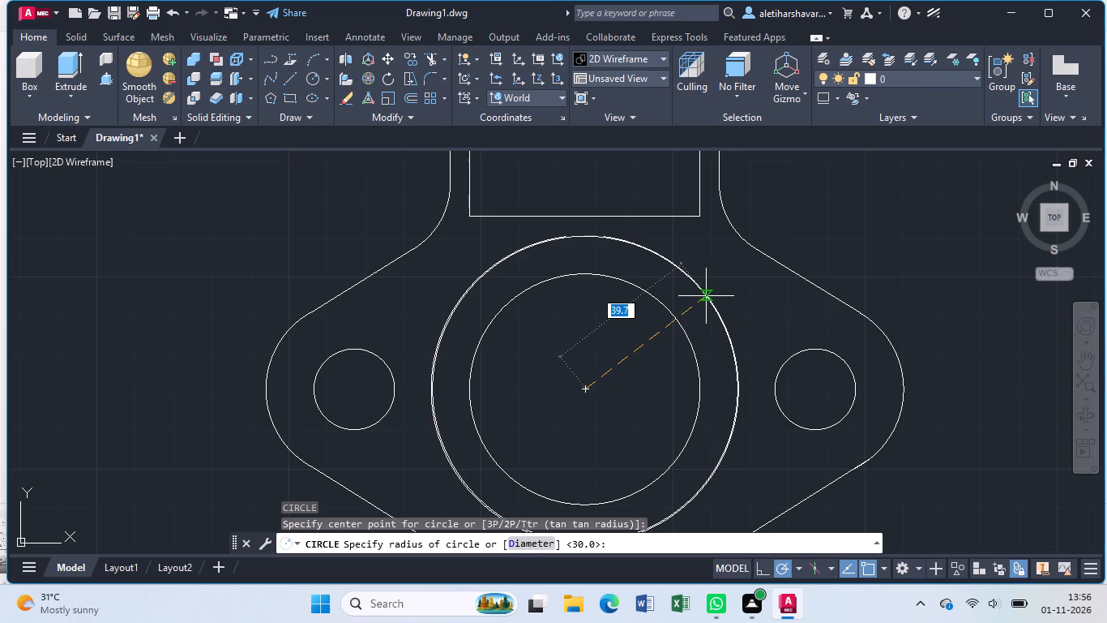
text(40)
key(Return)
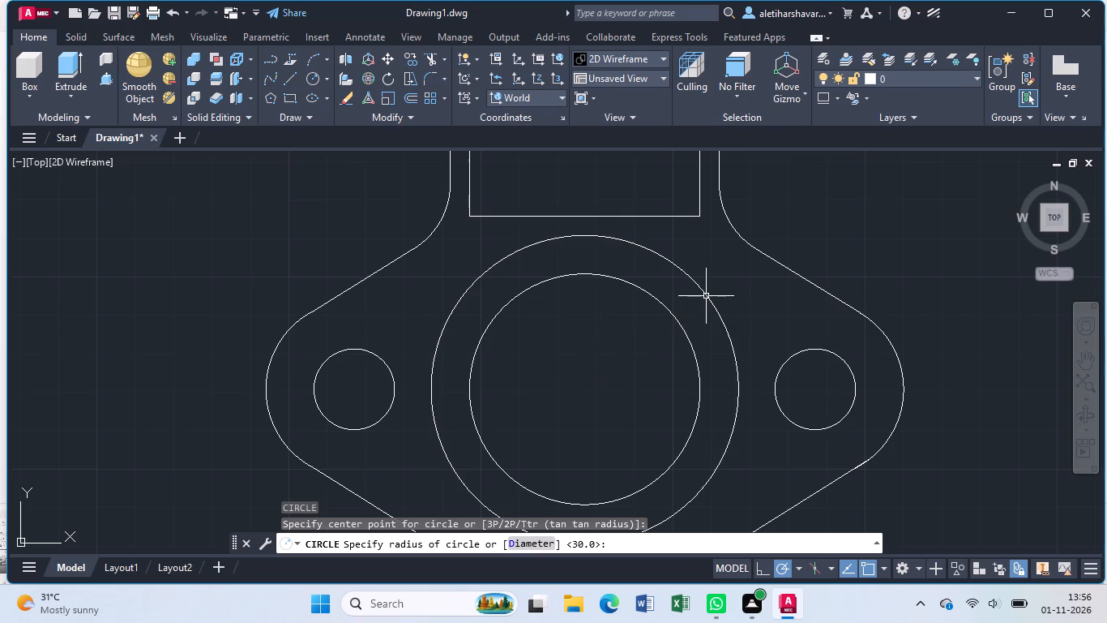
Join all the objects of the flange drawing into polylines.
scroll(676, 299, down, 1)
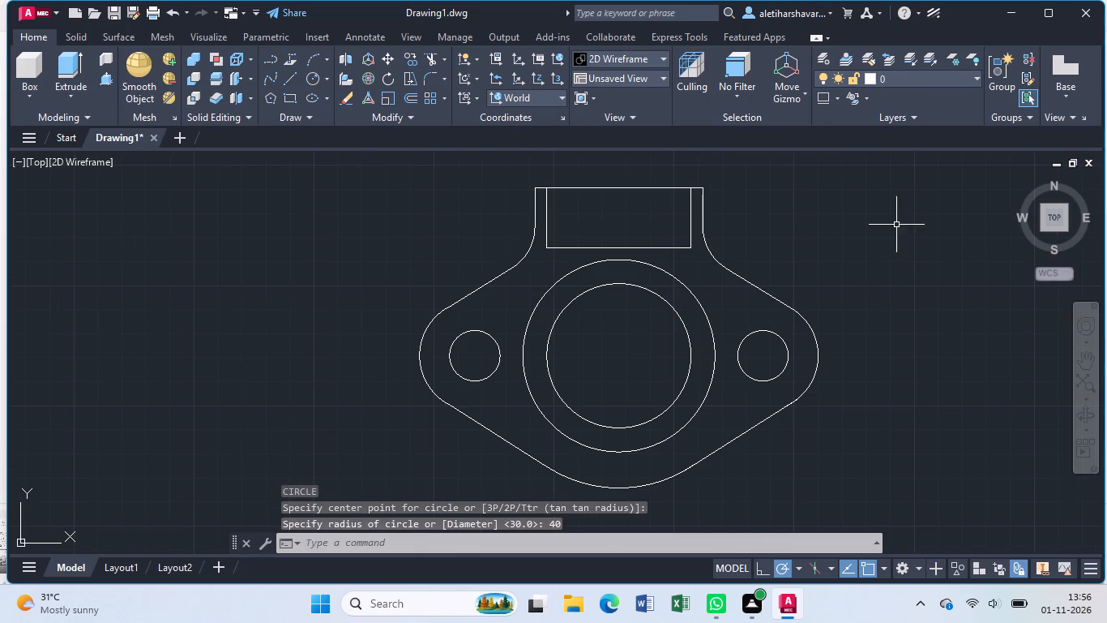
click(879, 184)
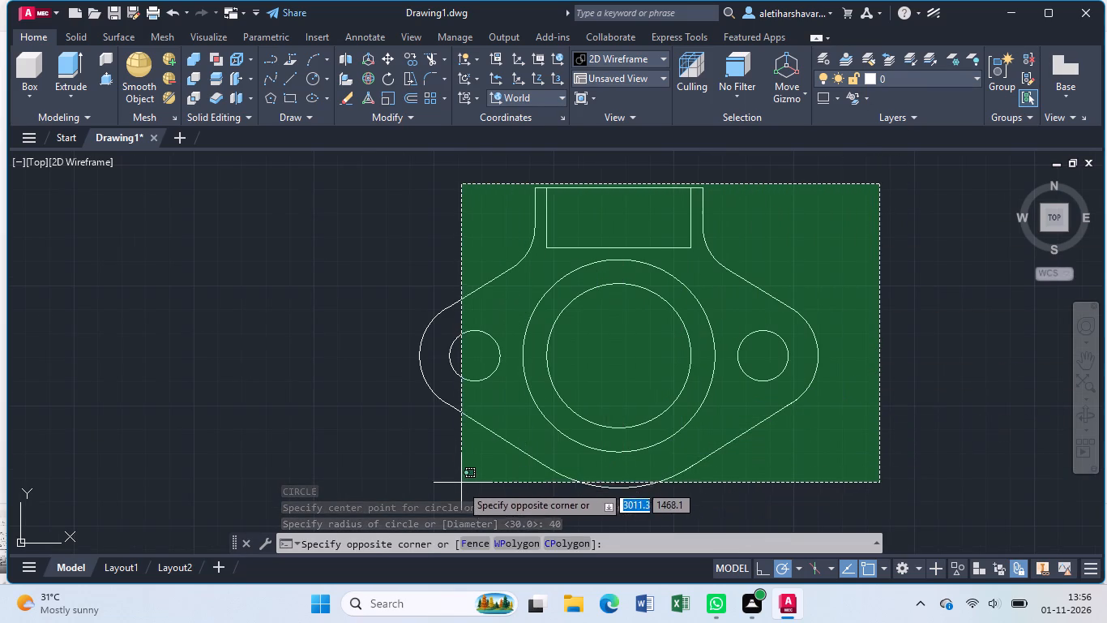
click(404, 488)
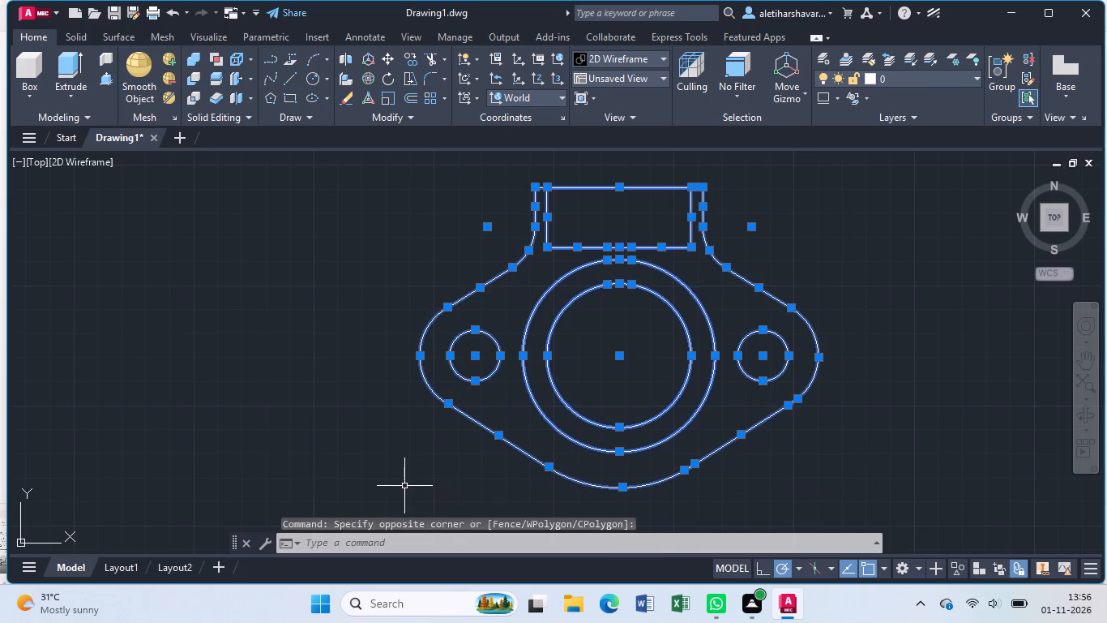
key(j)
key(Return)
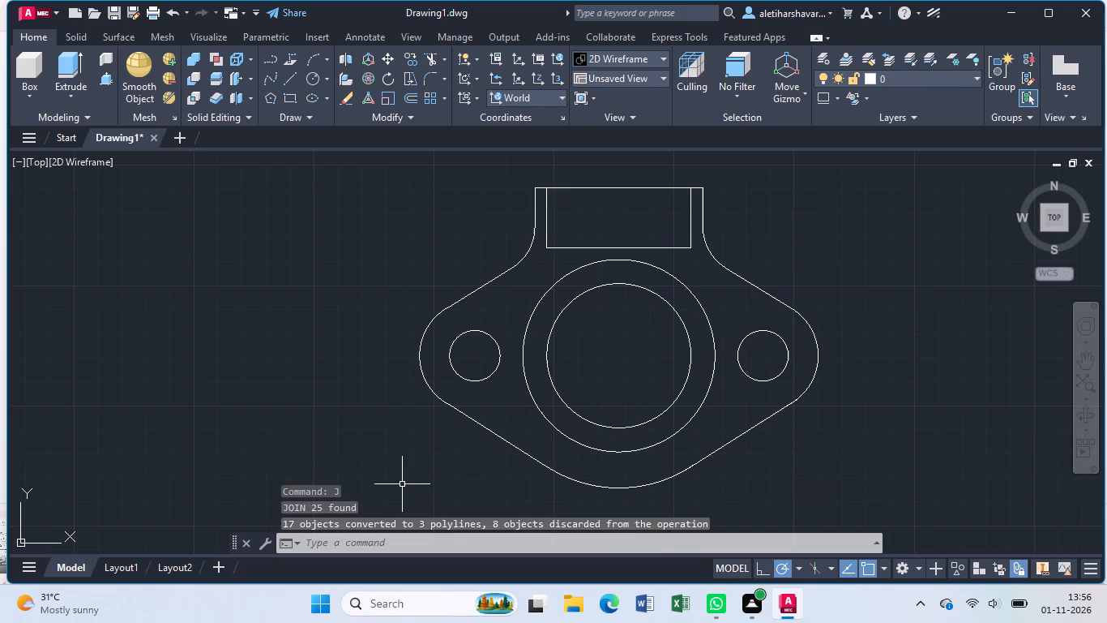
Examine the joined profile in the SW, SE, NE and NW isometric views, plus the Left and Bottom views.
click(40, 159)
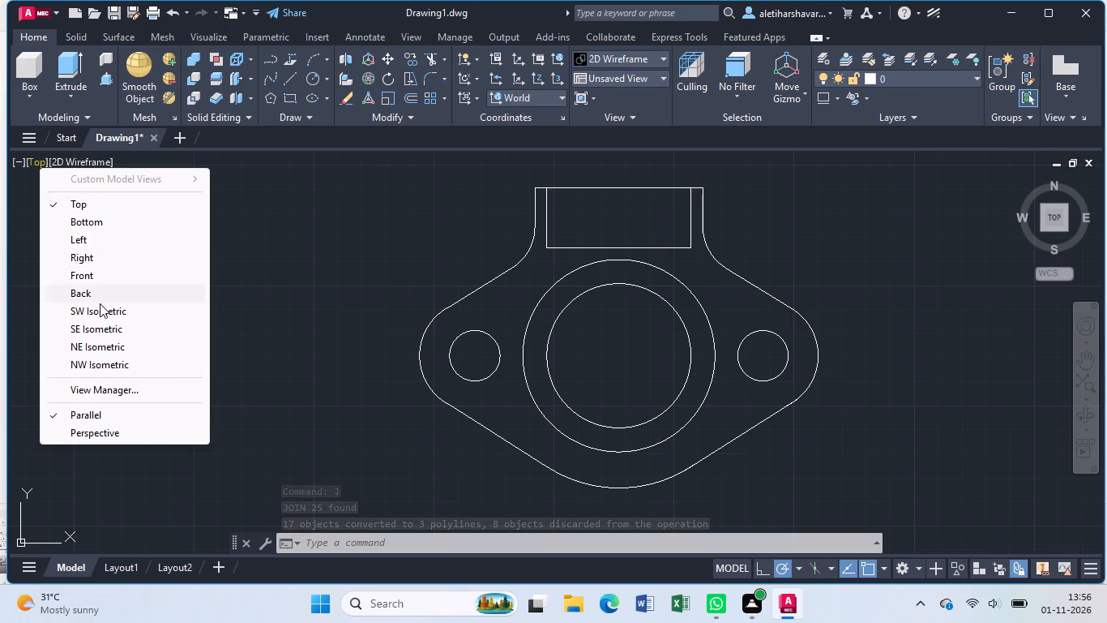
click(100, 308)
scroll(412, 400, down, 1)
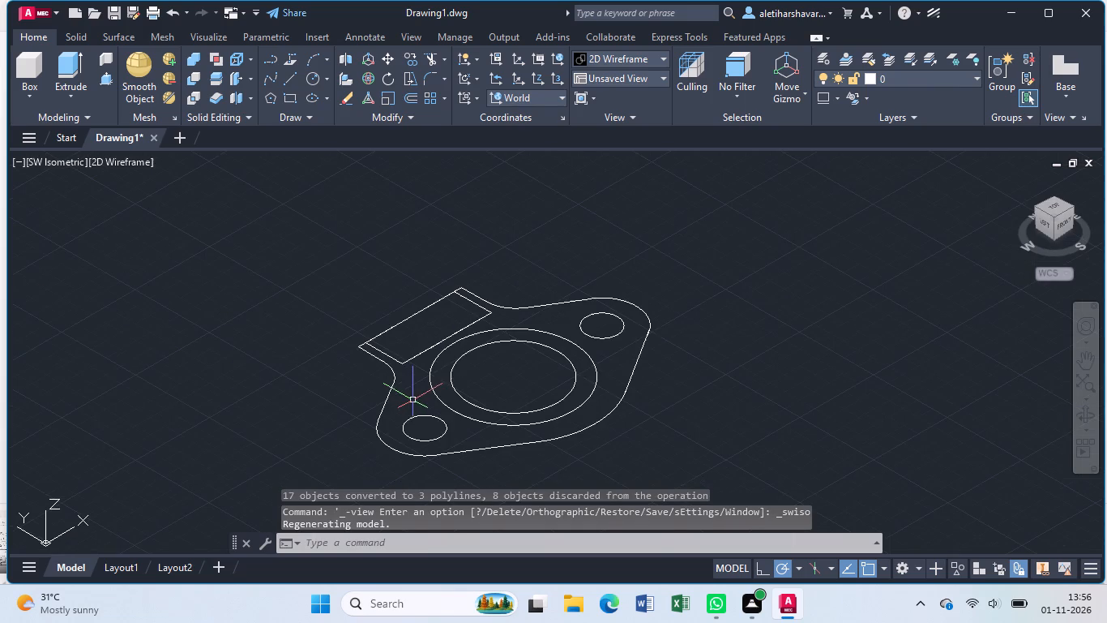
click(55, 162)
click(72, 160)
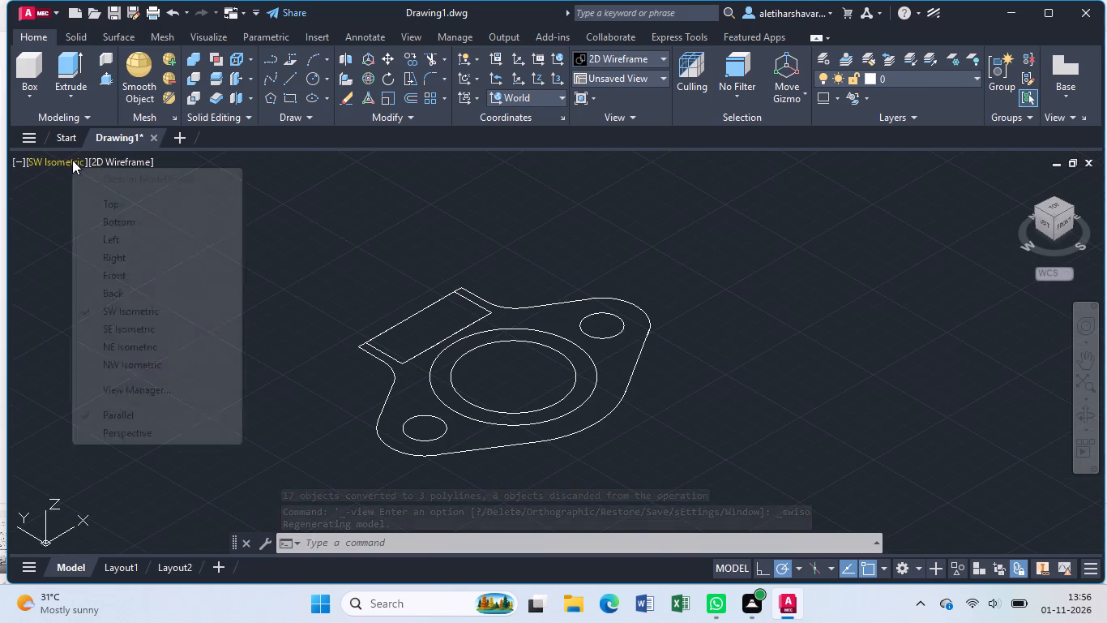
click(144, 325)
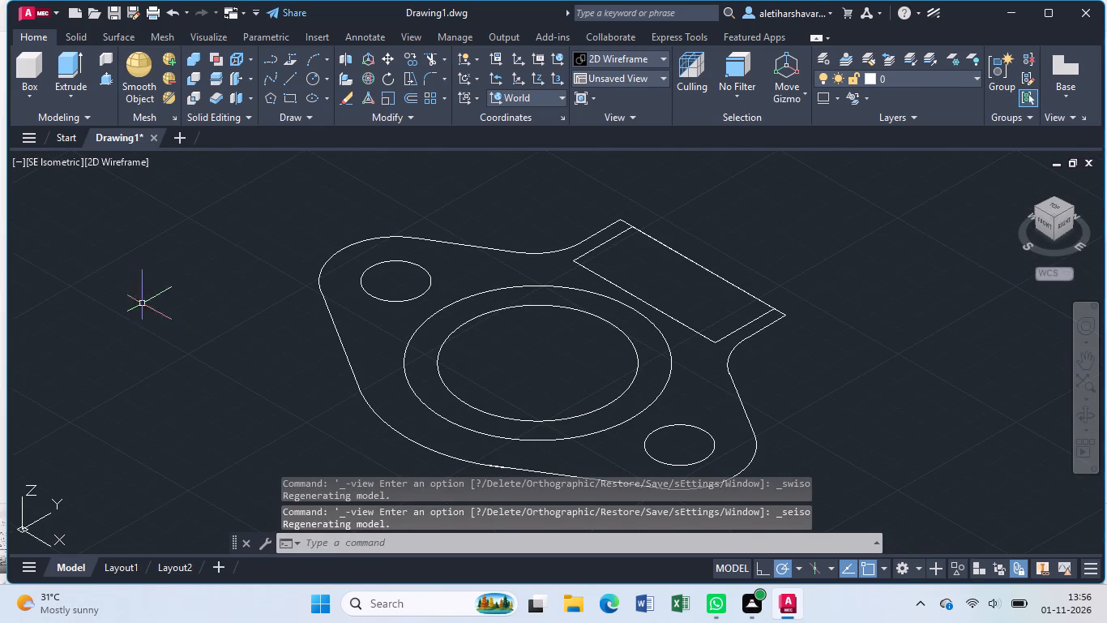
click(43, 163)
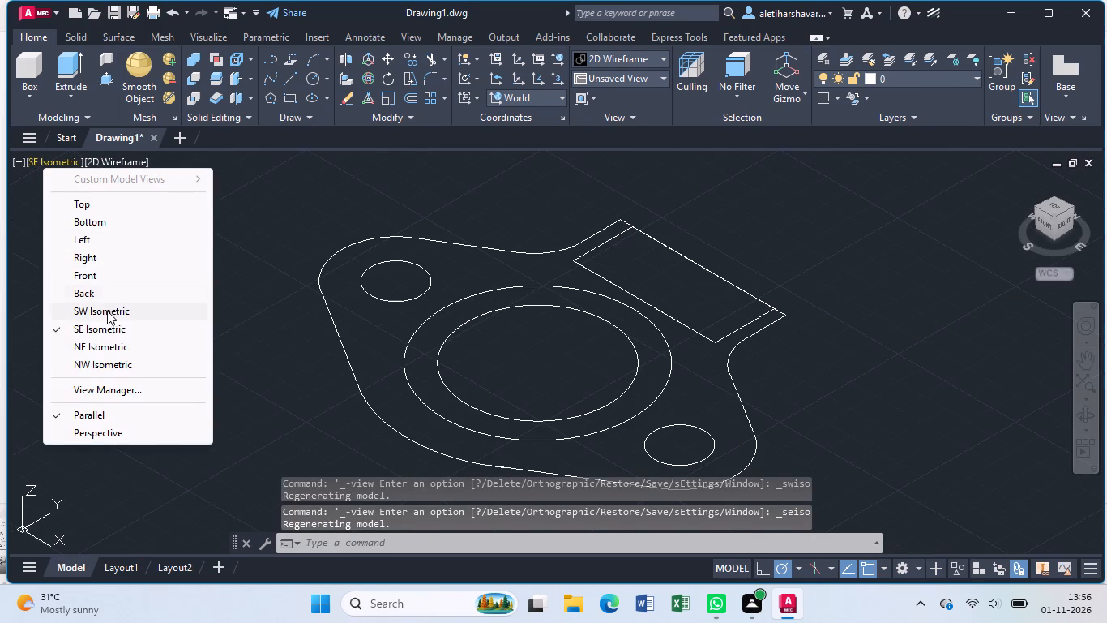
click(114, 346)
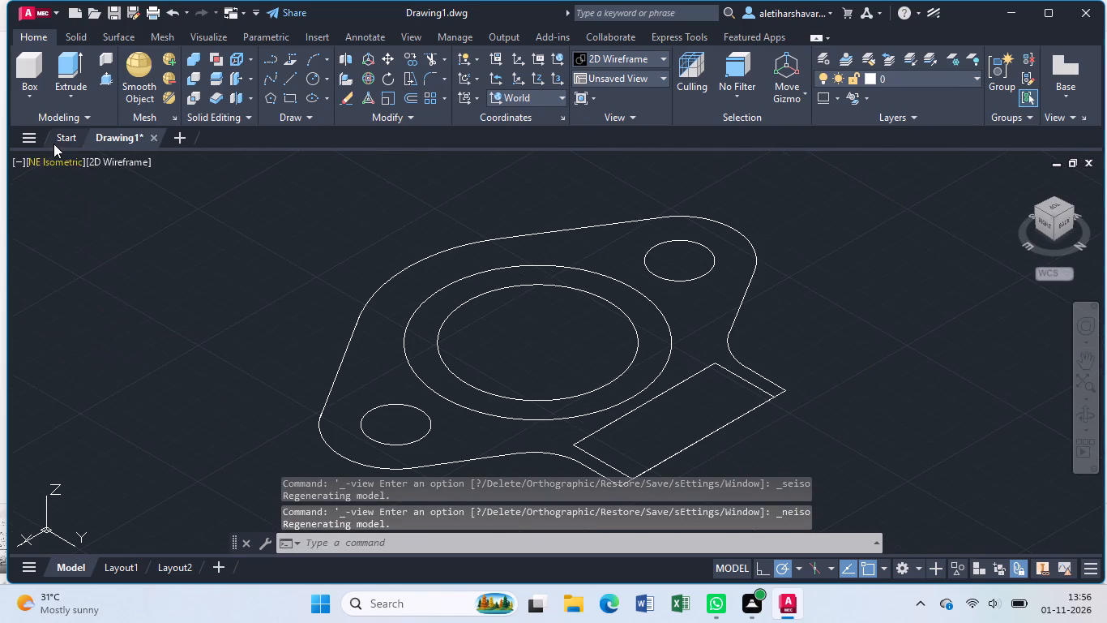
click(54, 164)
click(109, 367)
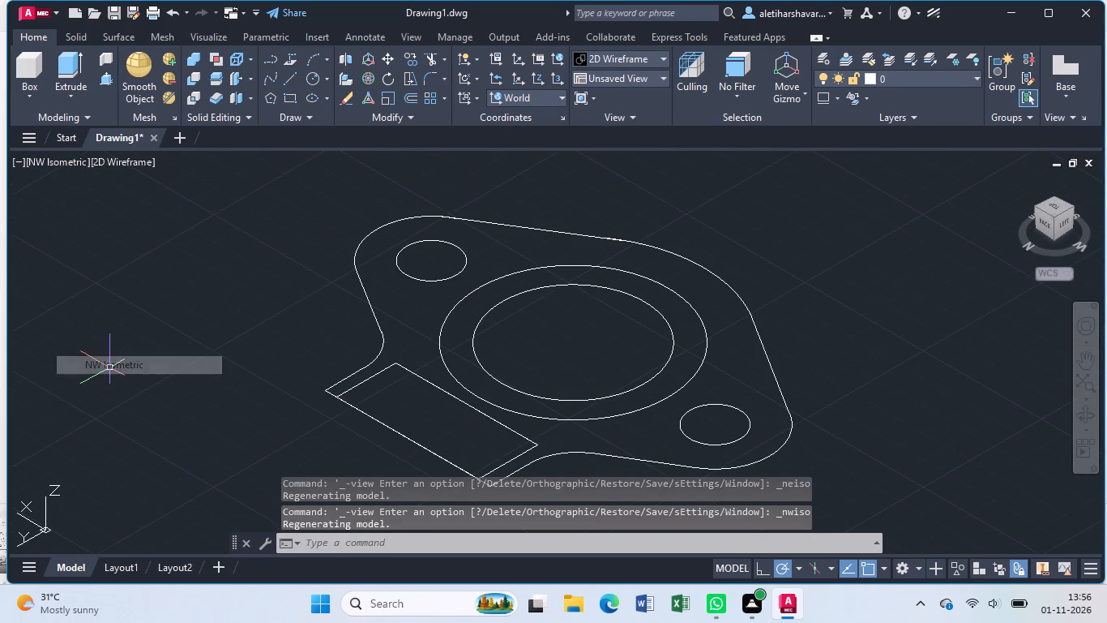
click(71, 166)
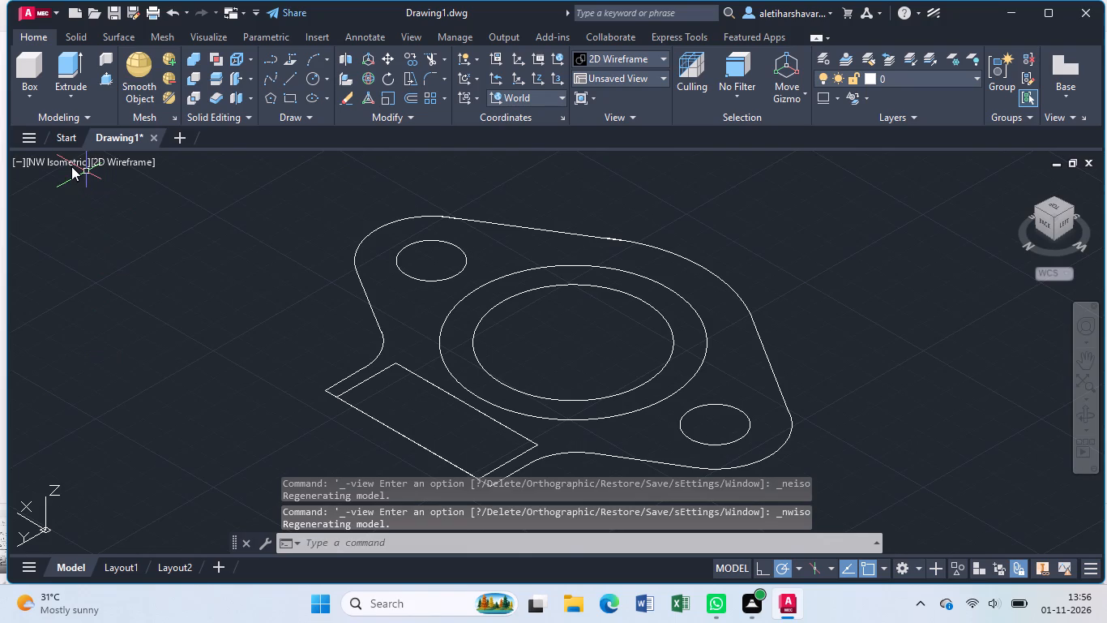
click(147, 316)
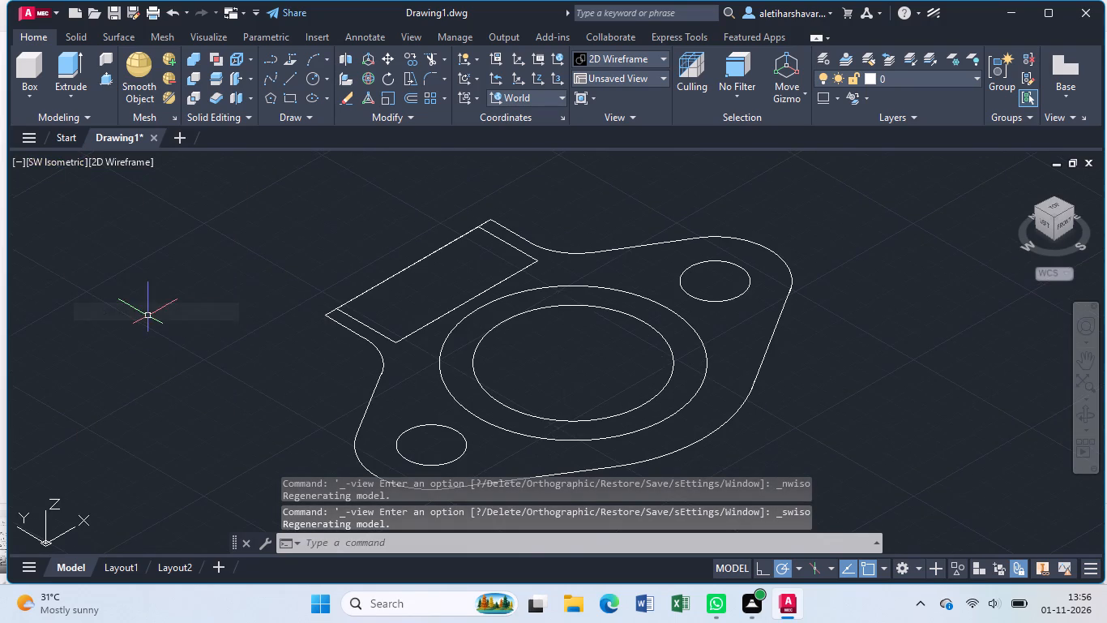
scroll(433, 284, down, 1)
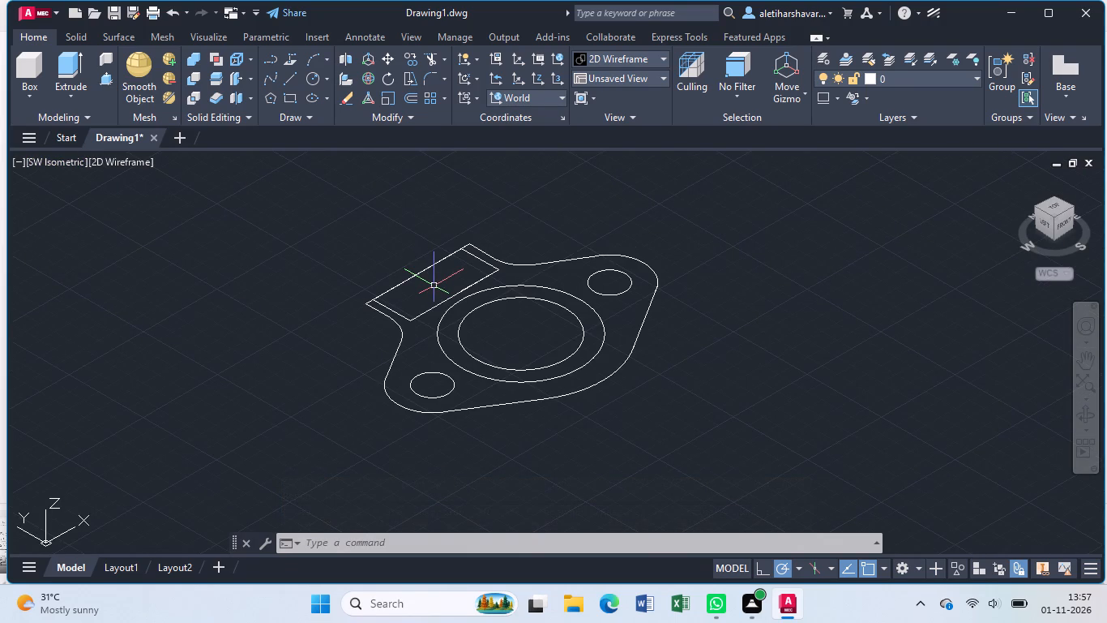
click(50, 164)
click(92, 247)
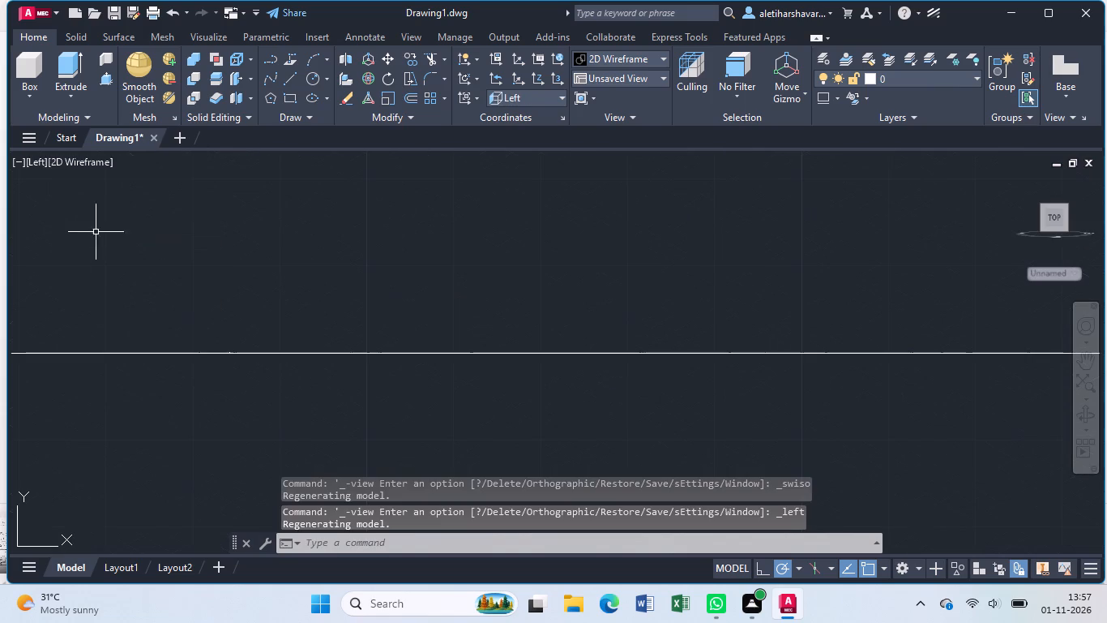
click(33, 157)
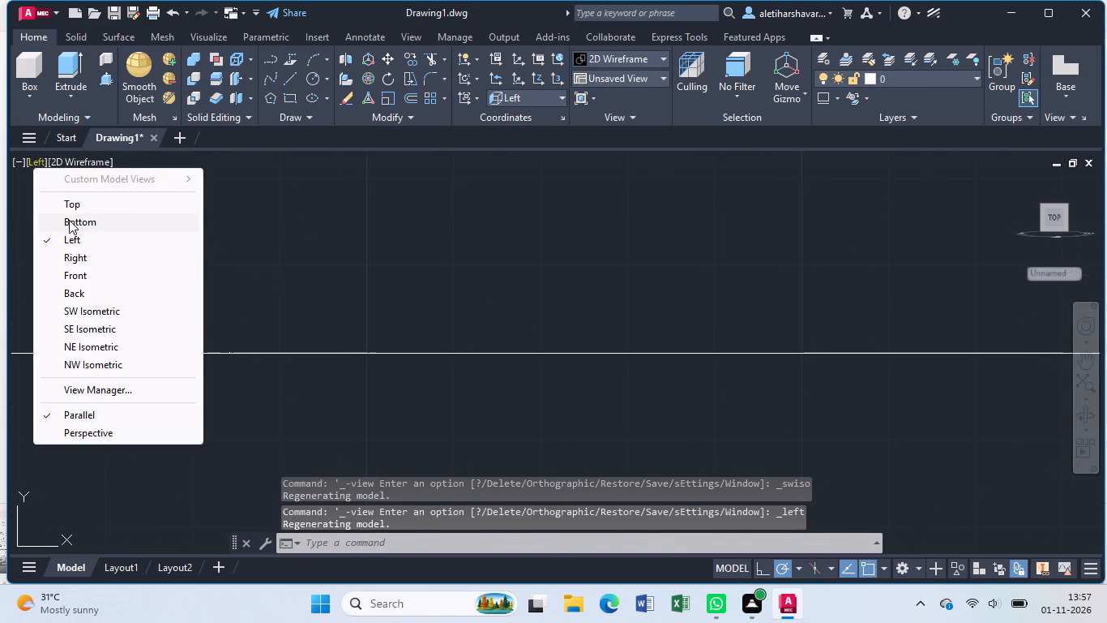
click(69, 220)
scroll(474, 350, down, 1)
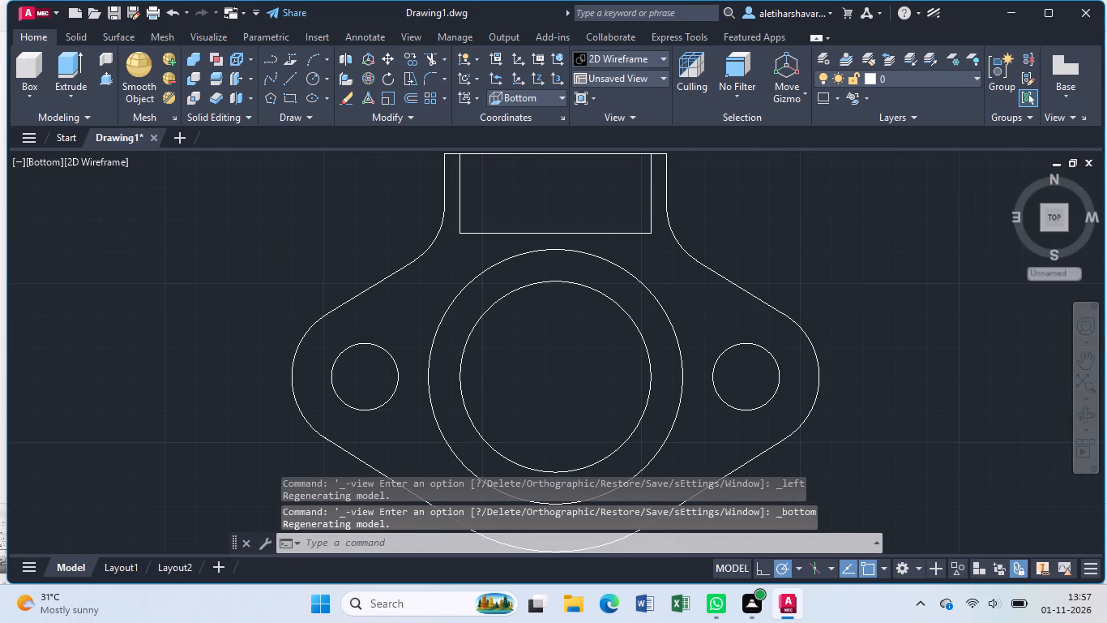
scroll(466, 357, down, 1)
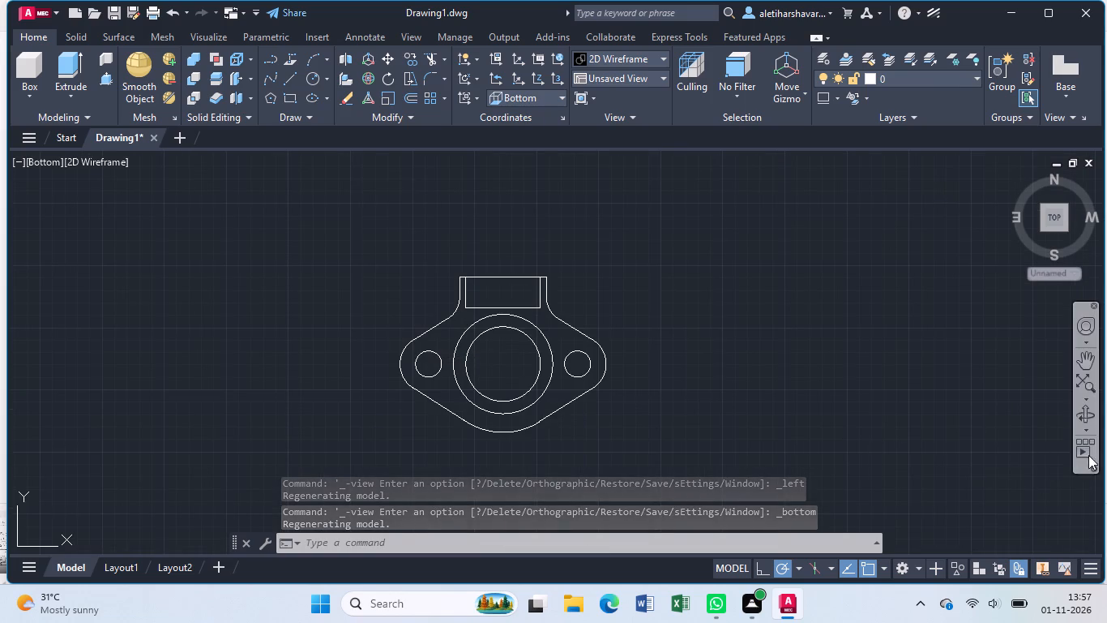
Press-pull the ring area between the two large concentric circles to a height of 60.
click(1090, 413)
drag(726, 332, 726, 333)
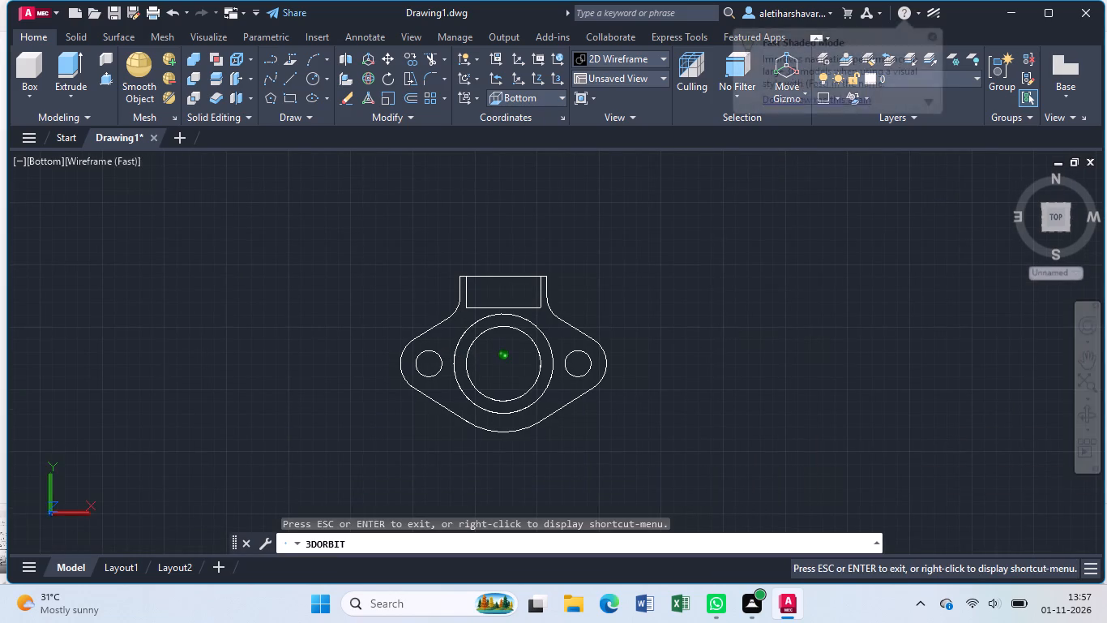
drag(726, 333, 692, 260)
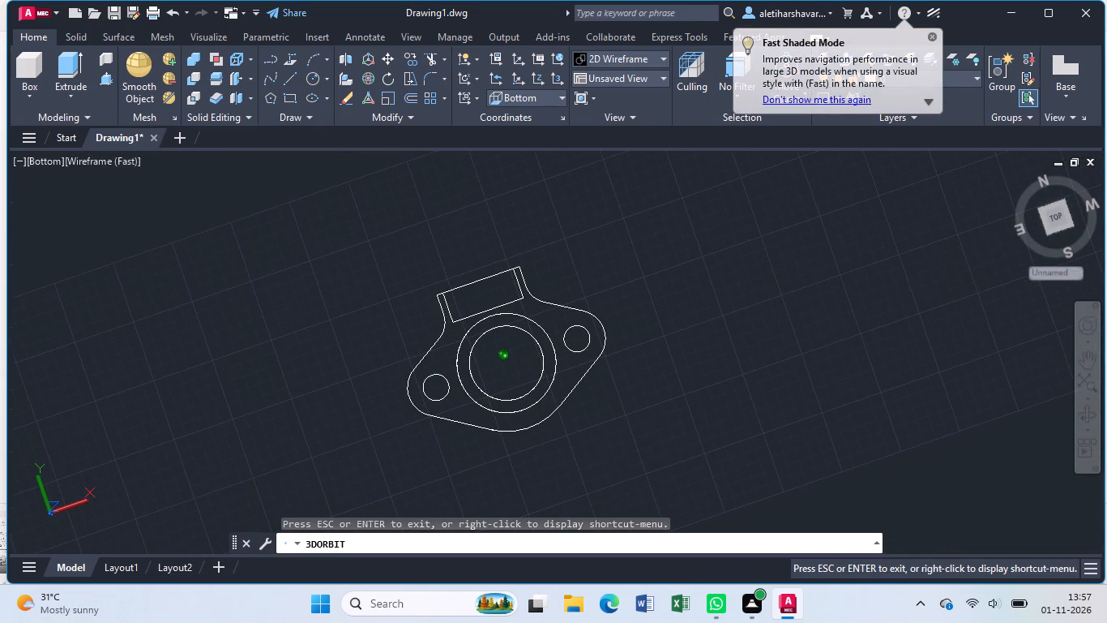
drag(665, 378, 501, 316)
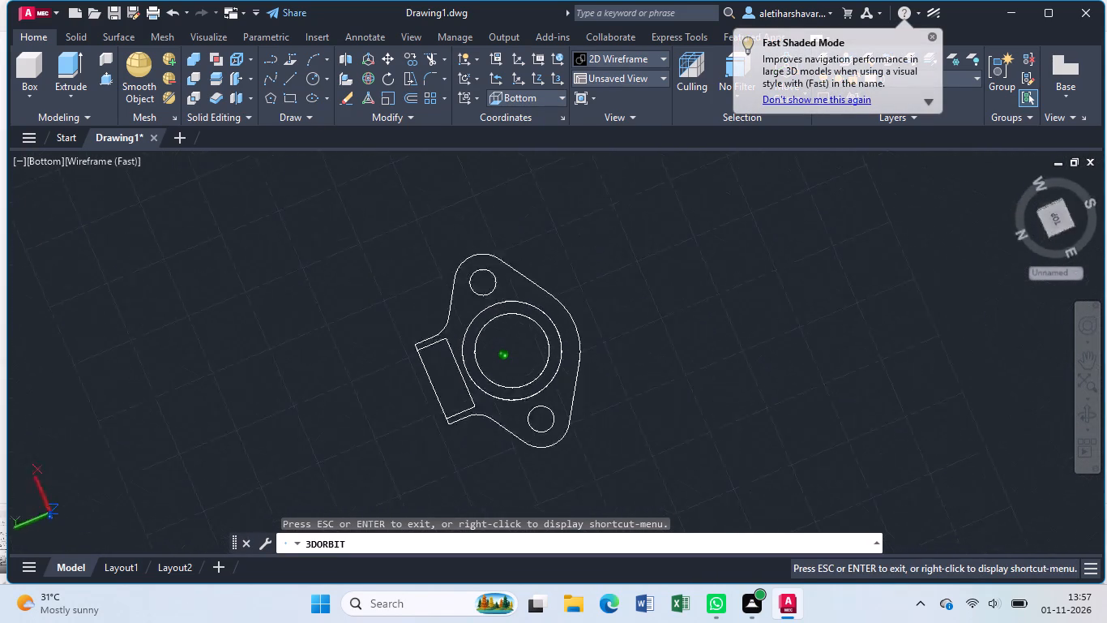
drag(501, 316, 614, 366)
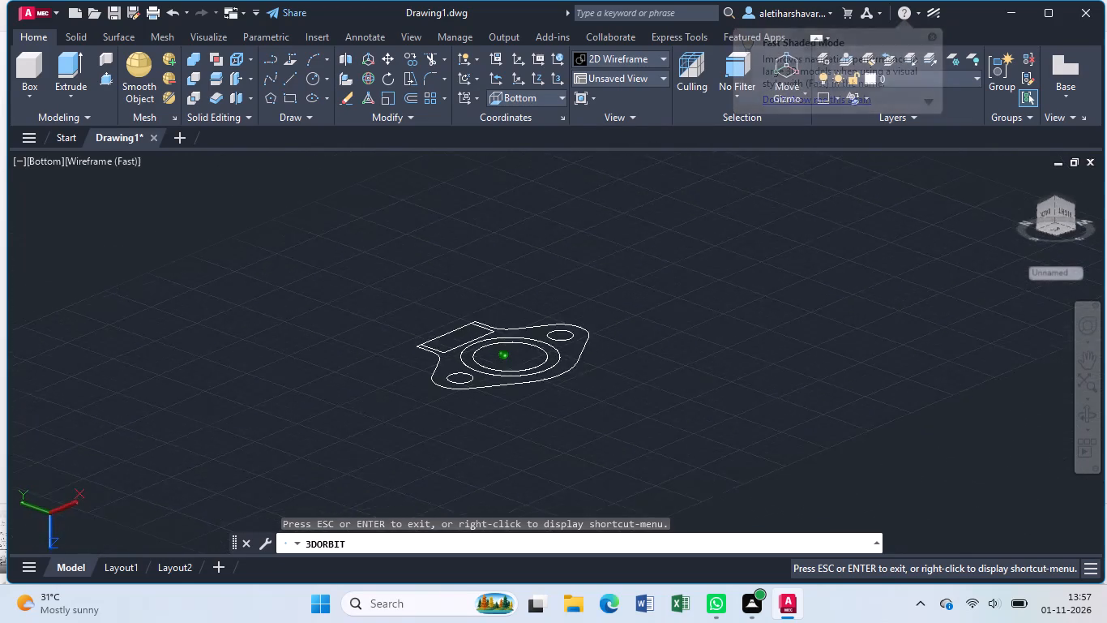
drag(614, 366, 692, 313)
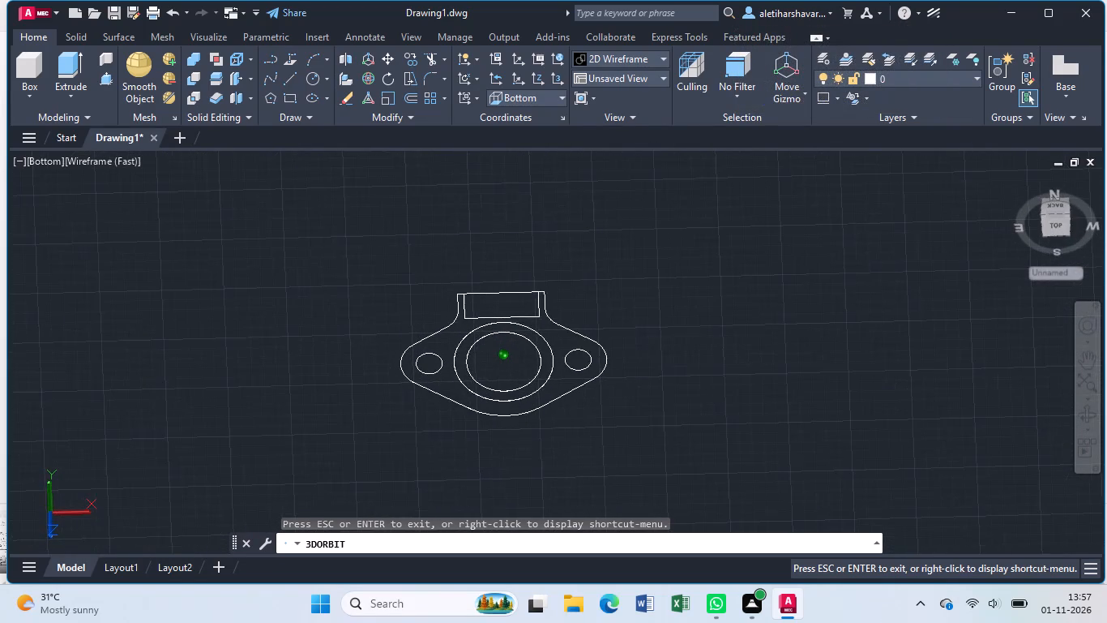
drag(692, 313, 687, 343)
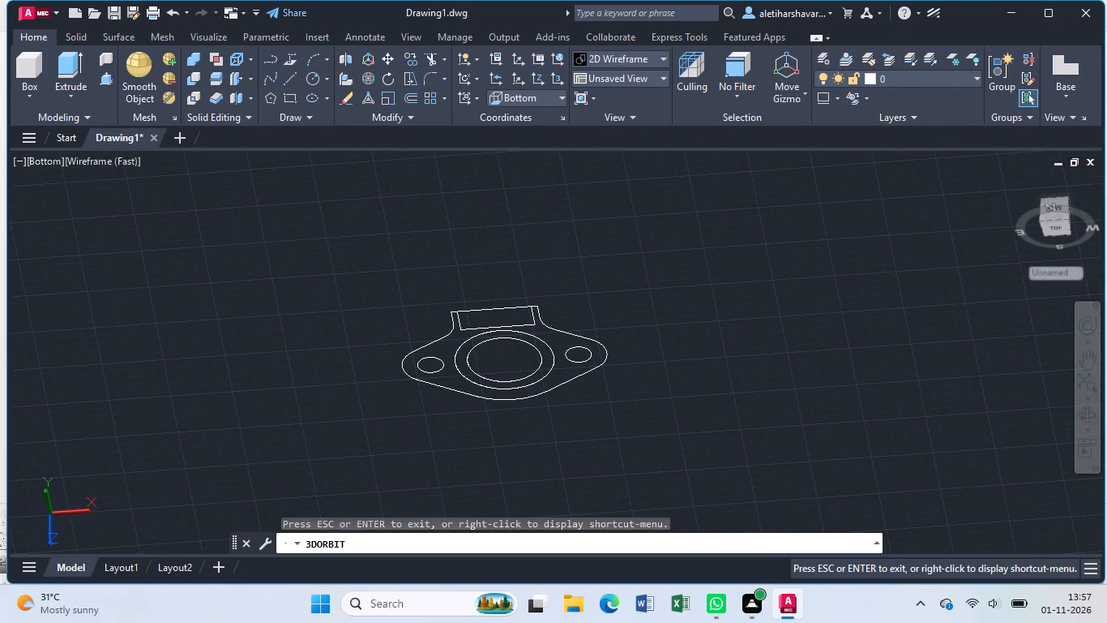
key(Escape)
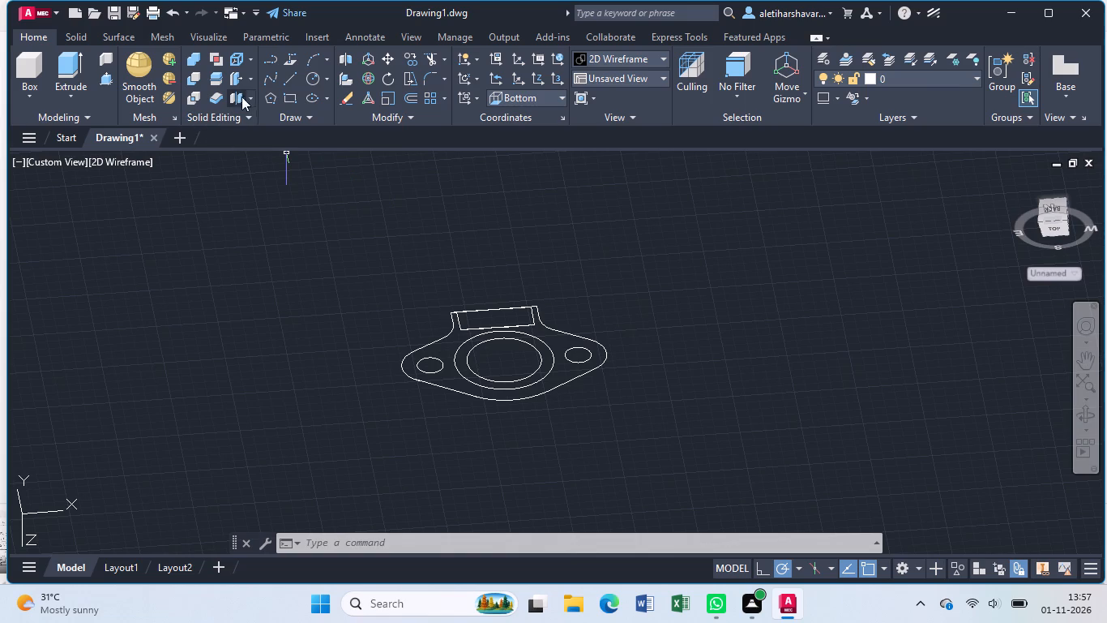
click(108, 78)
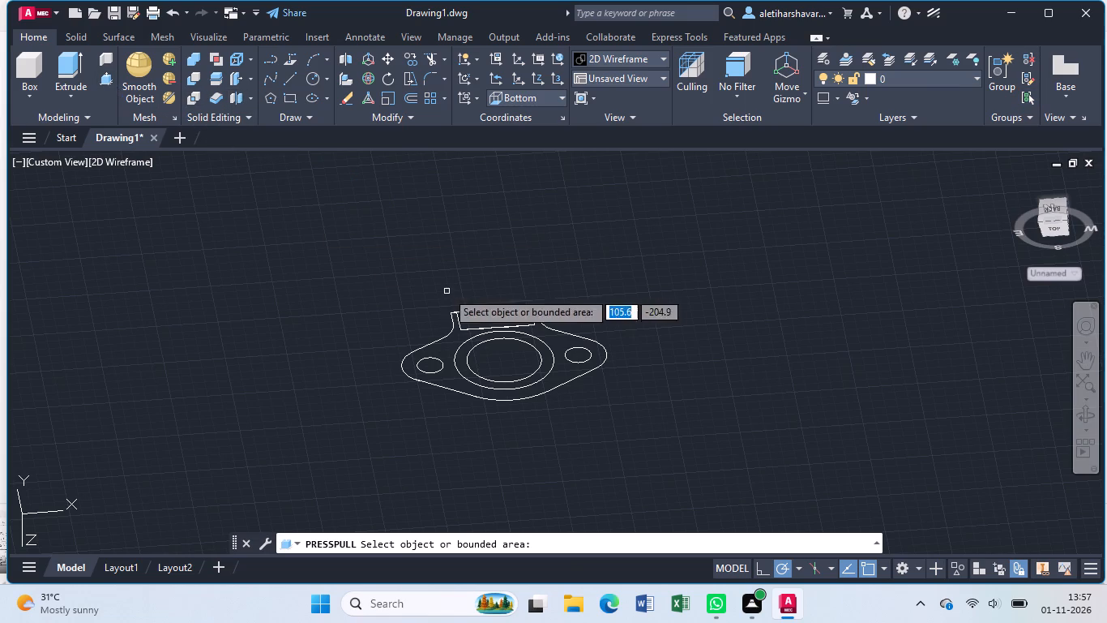
click(548, 354)
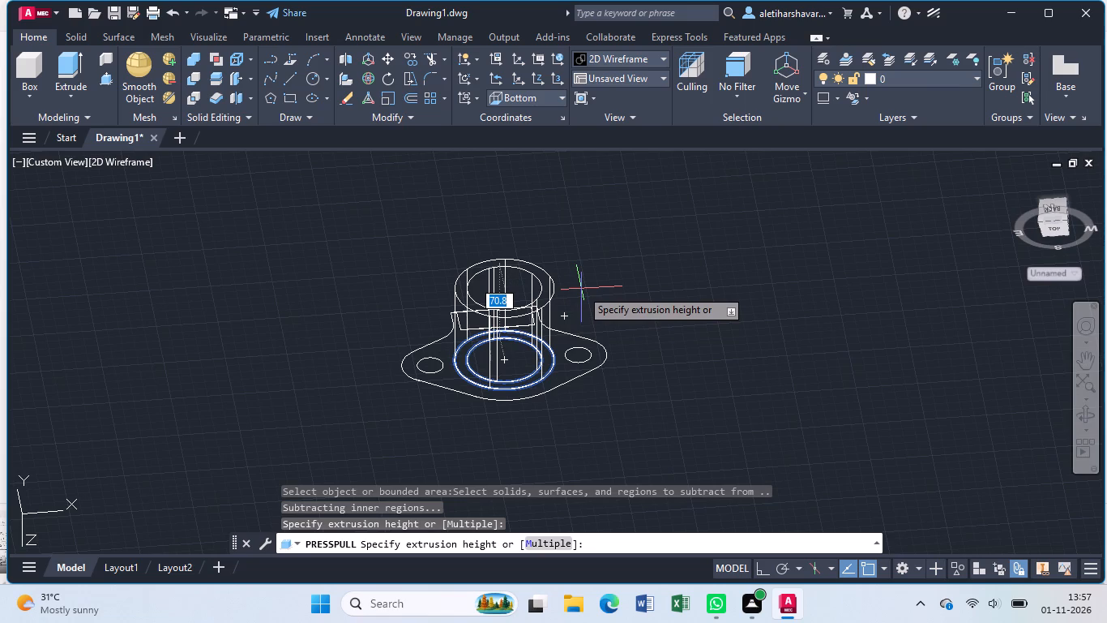
key(6)
key(0)
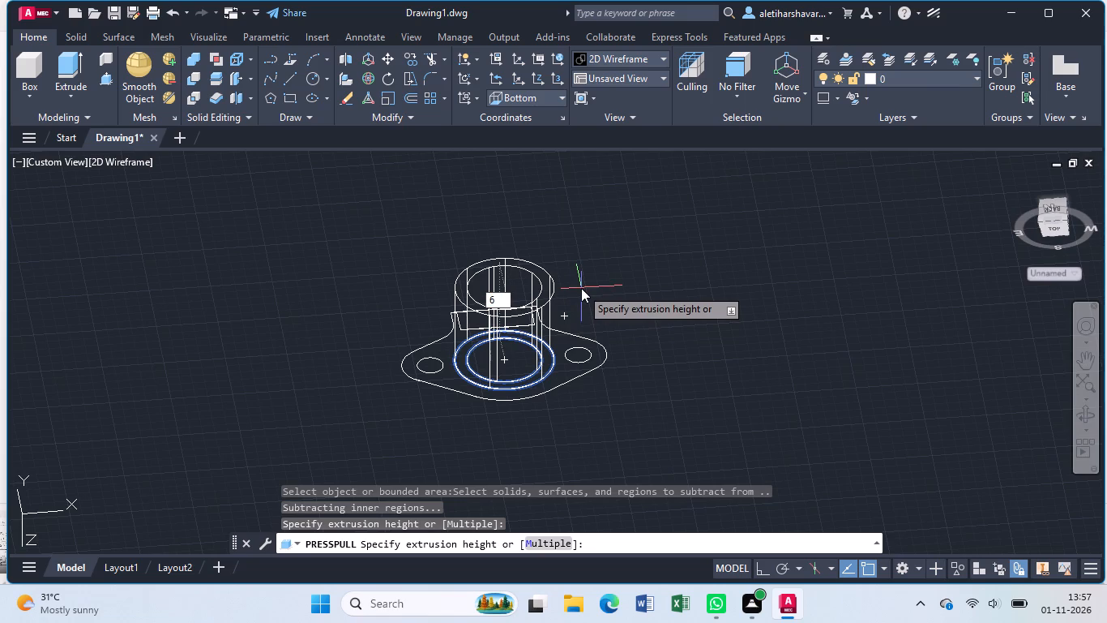
key(Return)
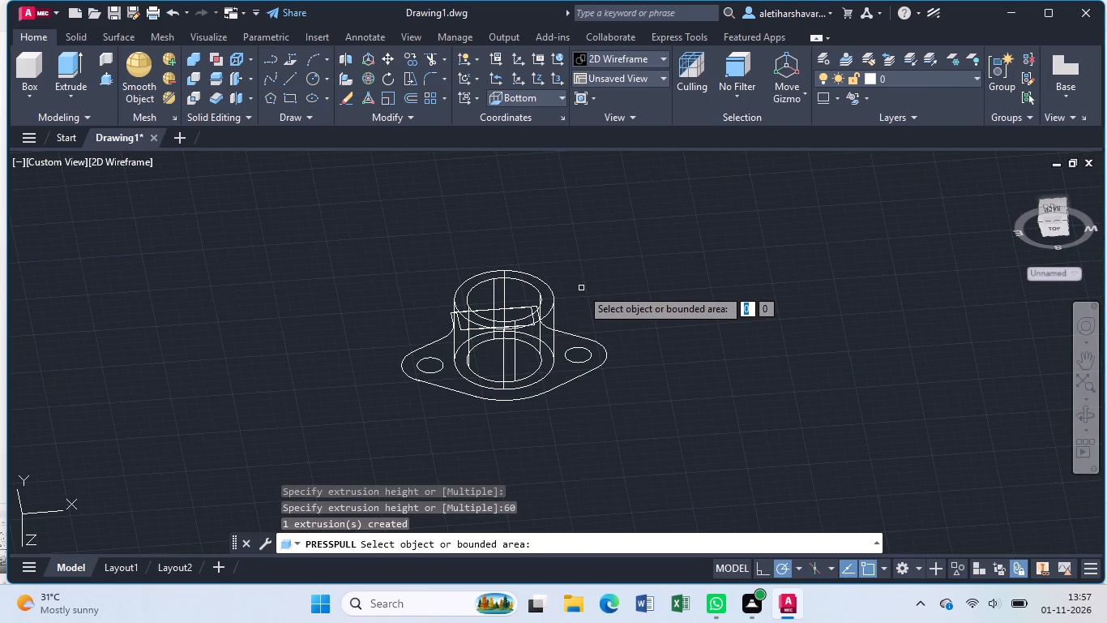
Press-pull the flange plate area around the ring and the two lobe holes to a height of 30.
click(580, 341)
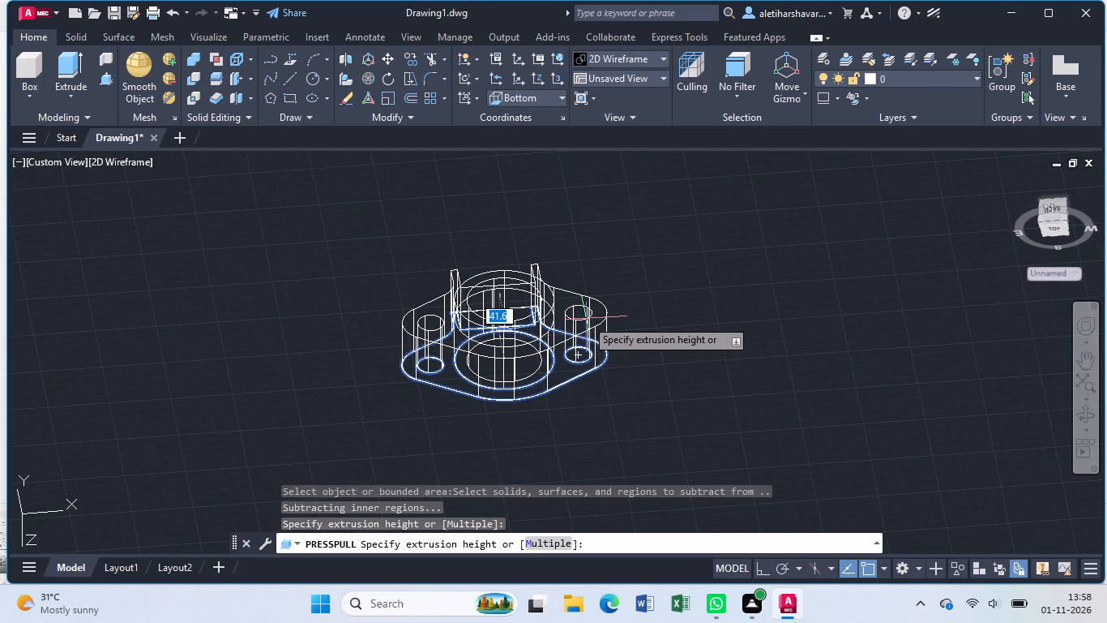
text(30)
key(Return)
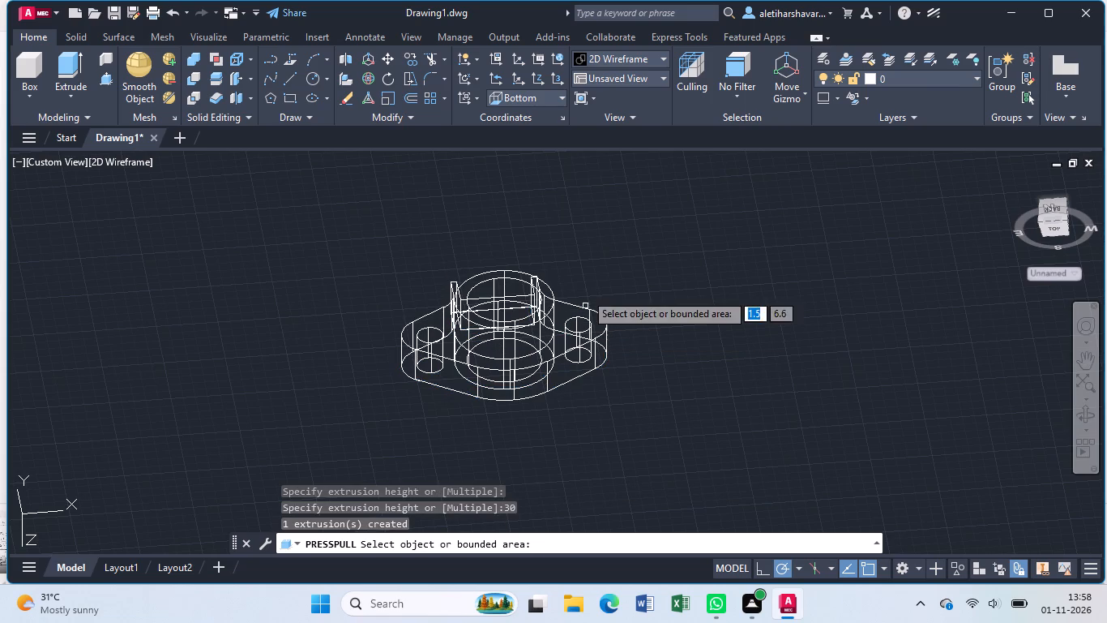
key(Escape)
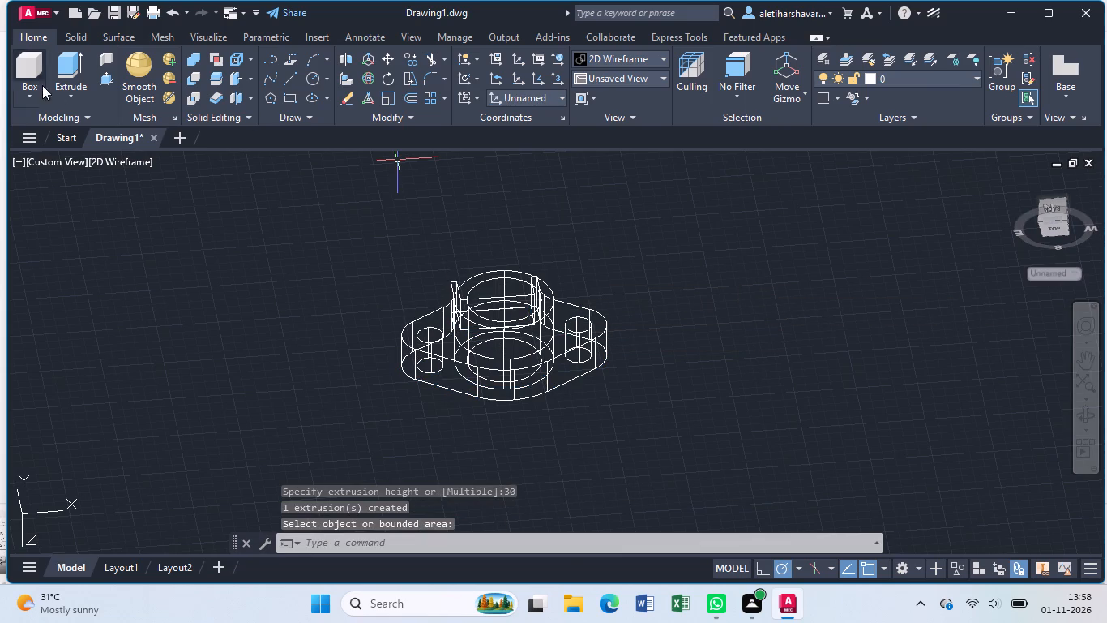
Set the viewport's visual style to Shades of Gray.
click(122, 160)
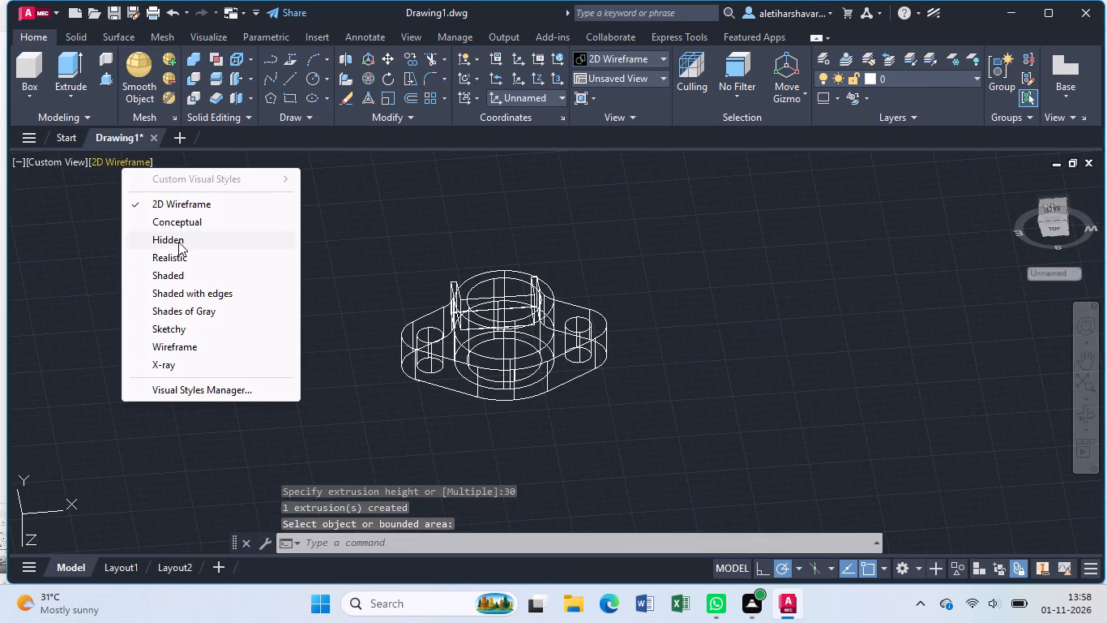
click(194, 311)
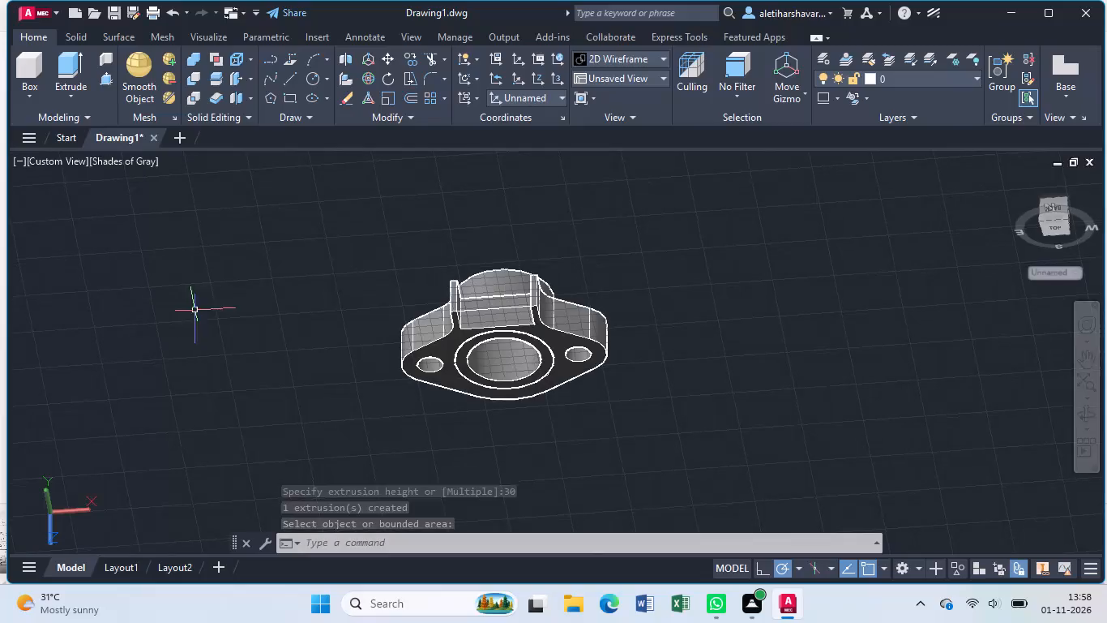
Press-pull the rectangular area between the two neck arms to a height of 5.
click(1091, 420)
click(622, 361)
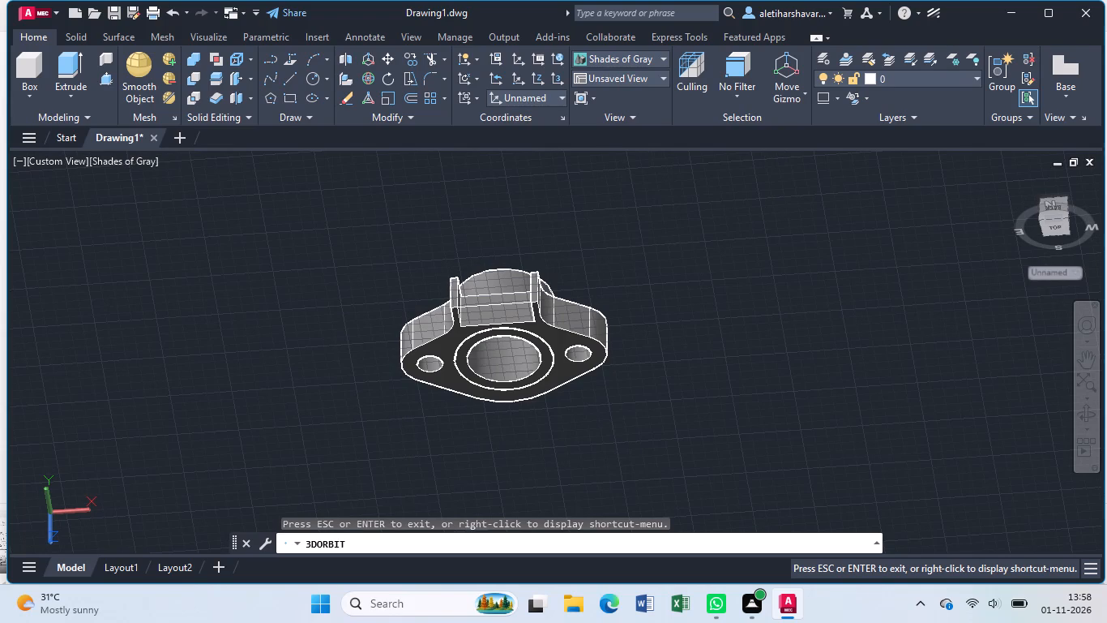
drag(622, 352, 638, 315)
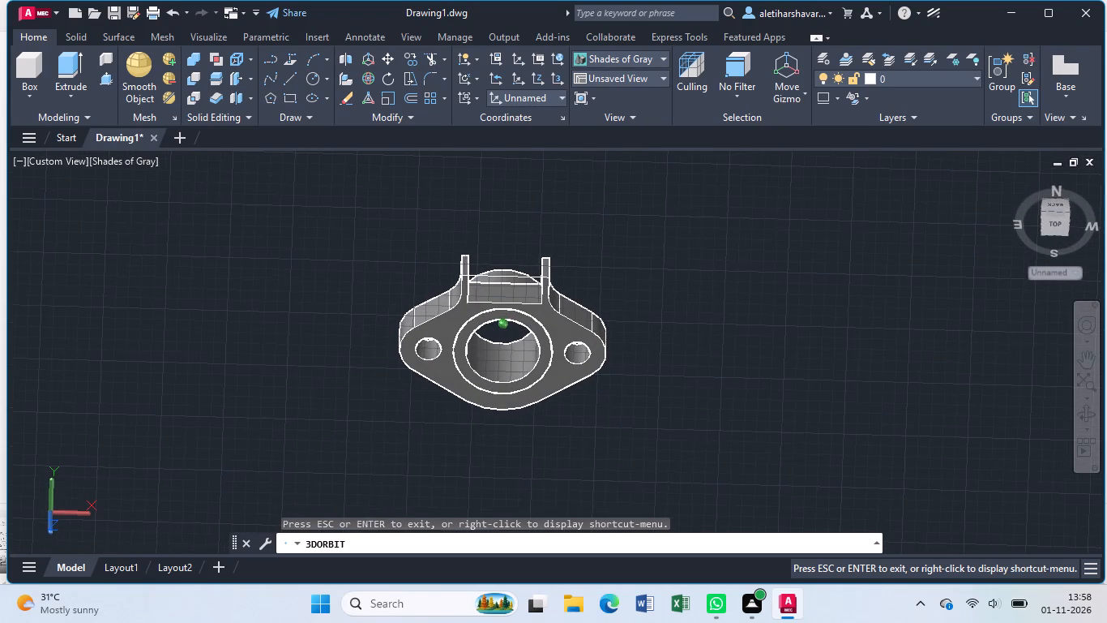
drag(638, 315, 639, 314)
key(Escape)
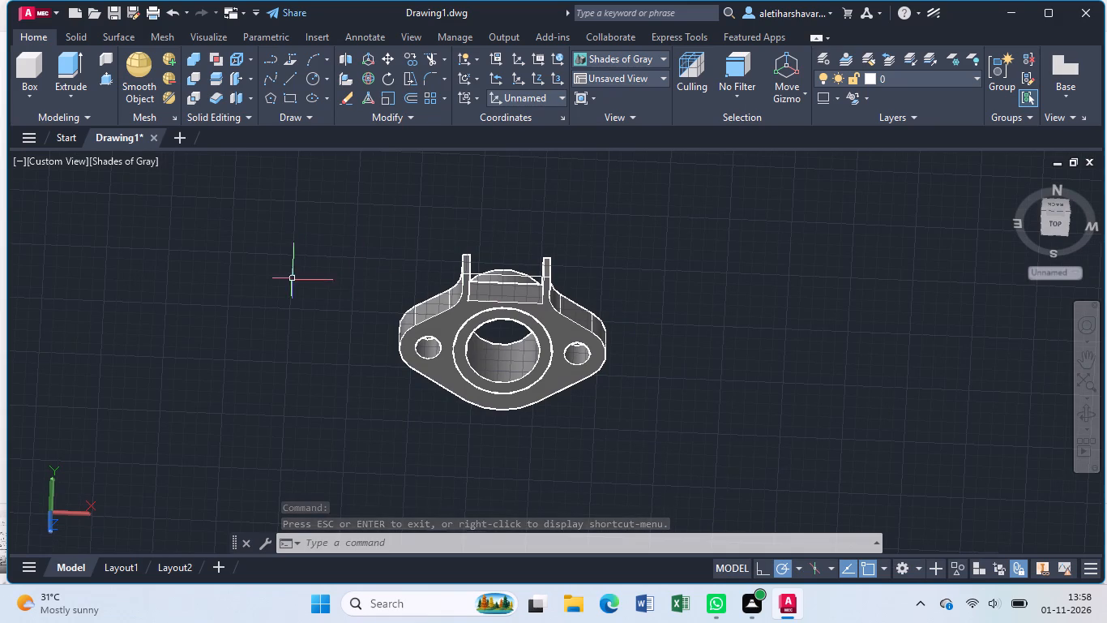
click(102, 79)
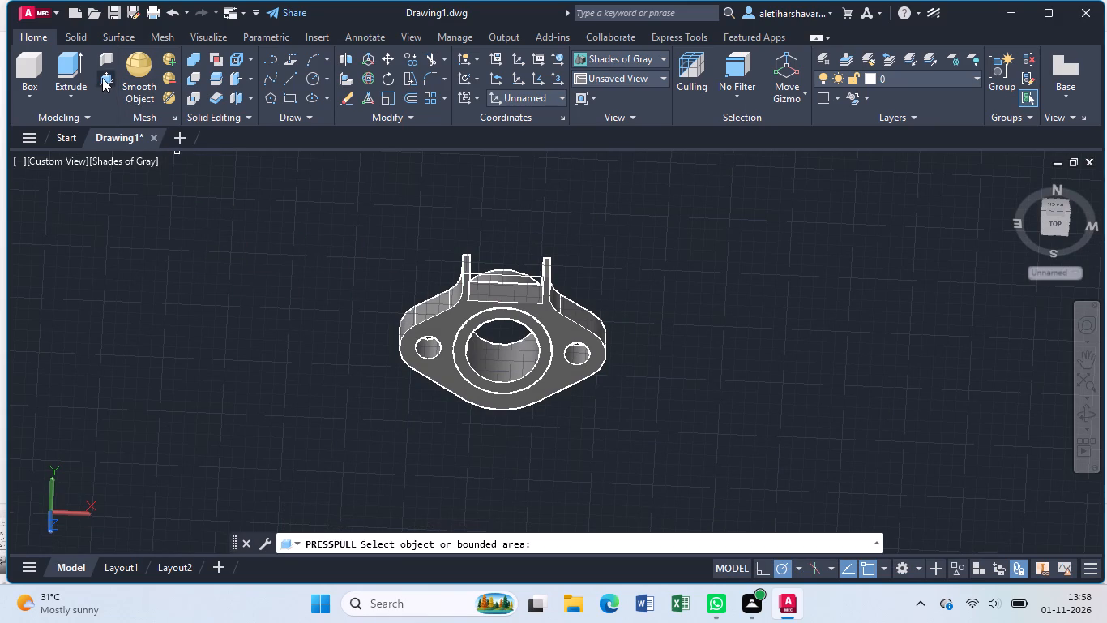
click(491, 286)
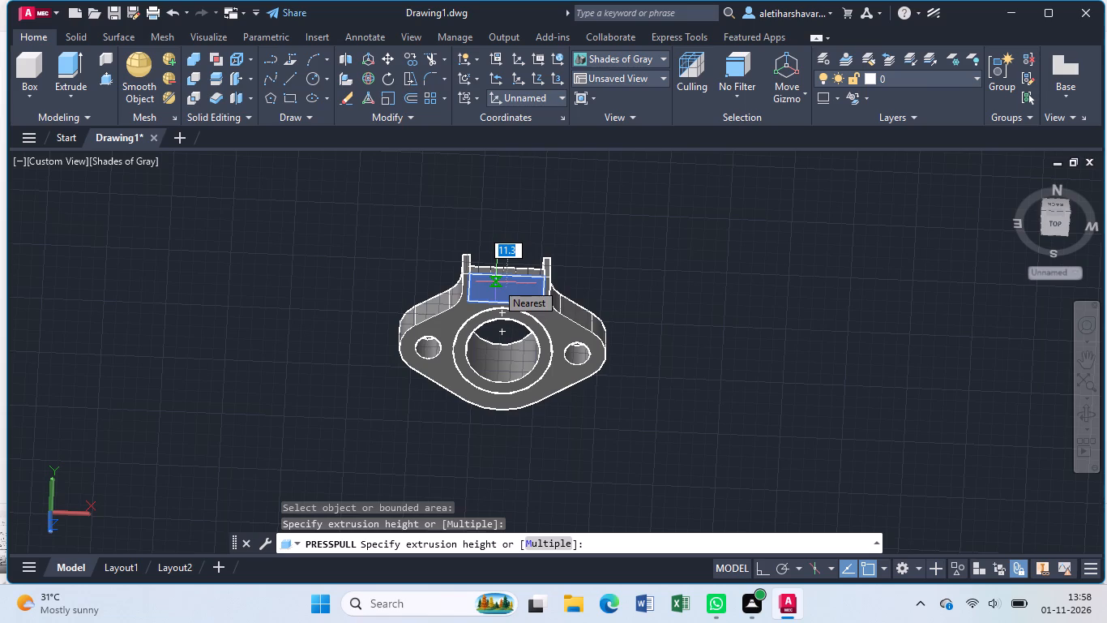
key(5)
key(Return)
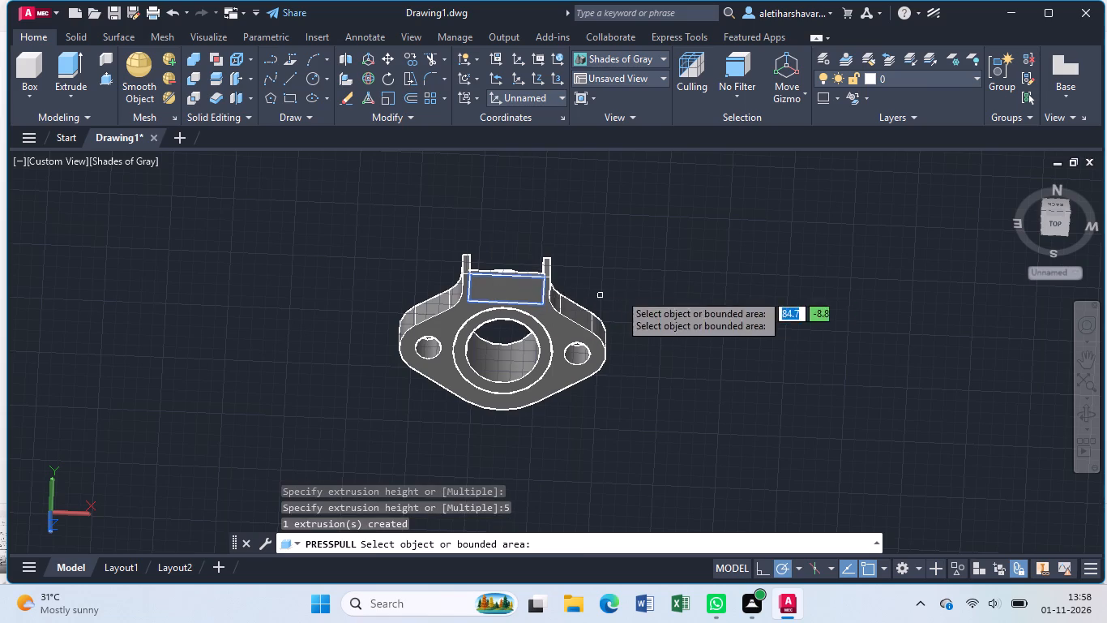
scroll(665, 280, down, 1)
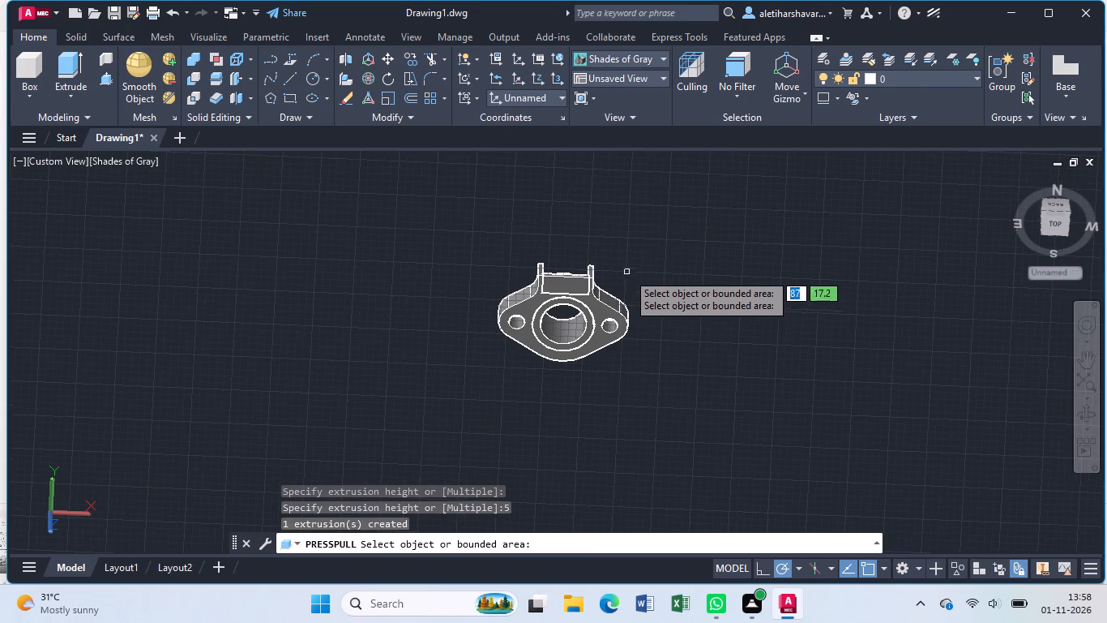
scroll(601, 270, up, 3)
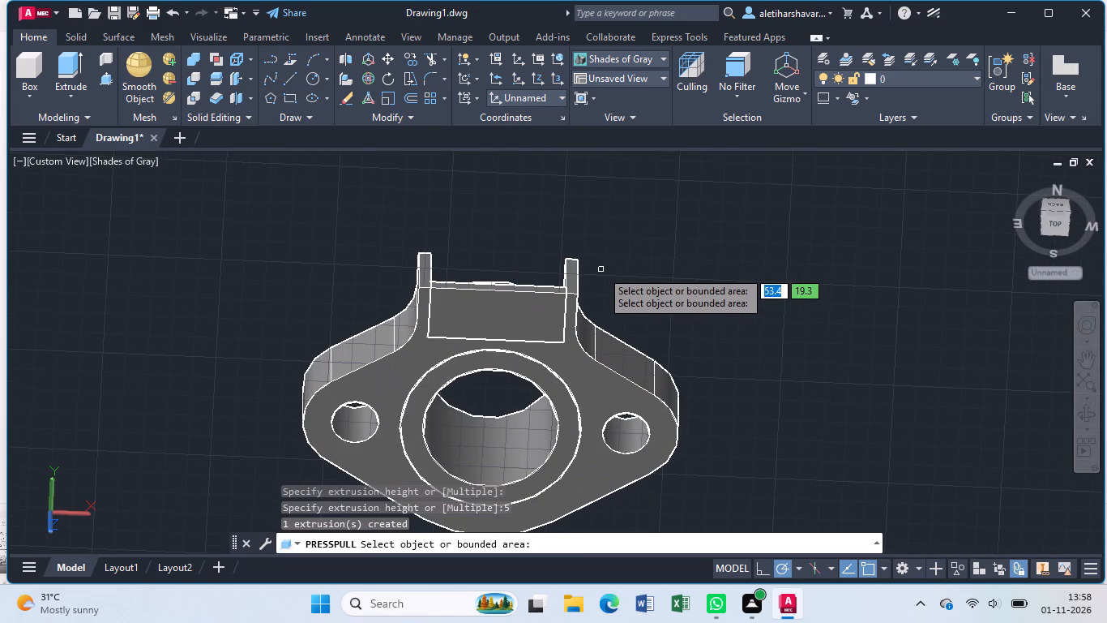
key(Escape)
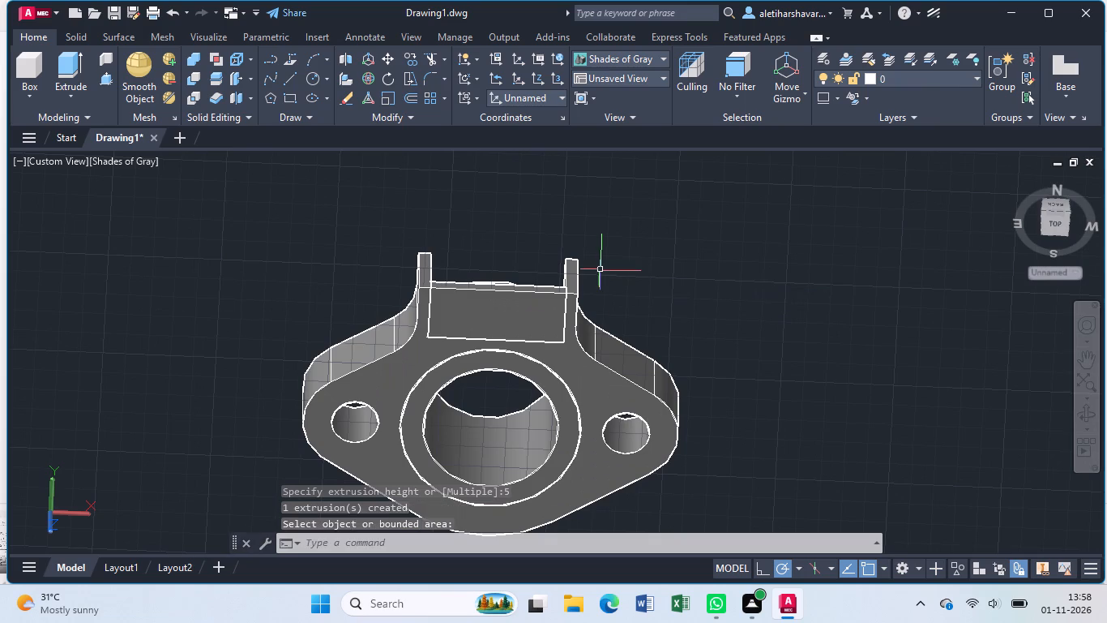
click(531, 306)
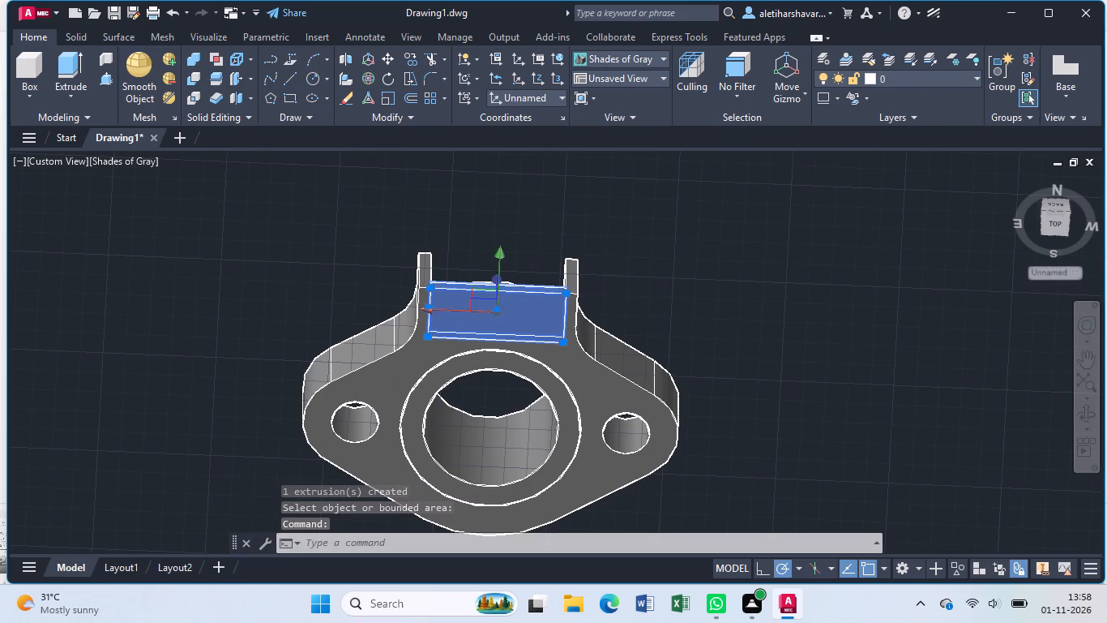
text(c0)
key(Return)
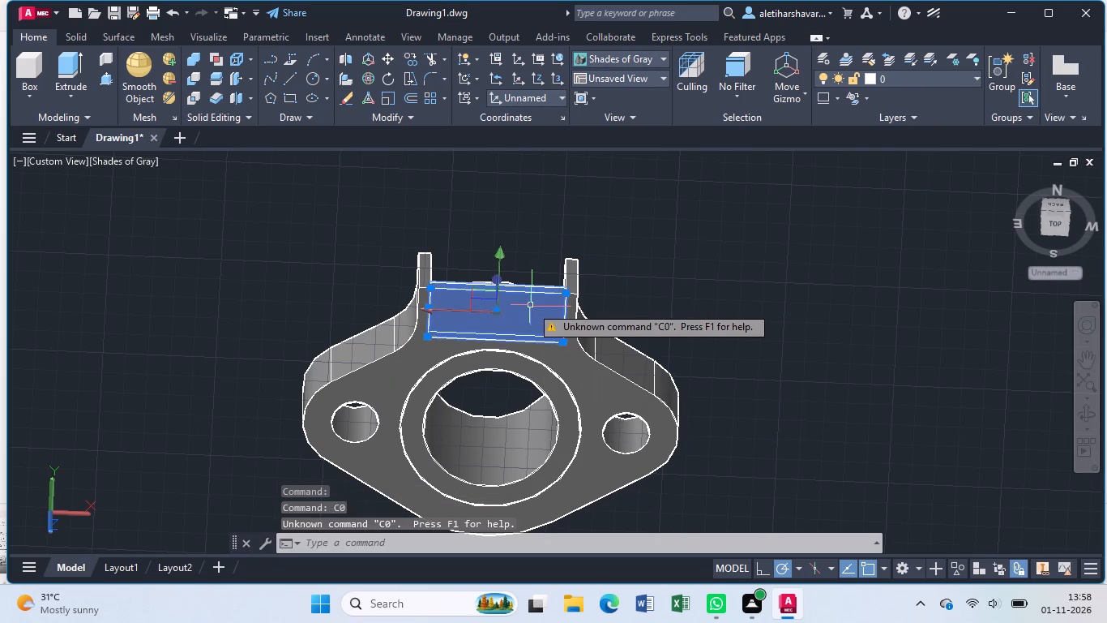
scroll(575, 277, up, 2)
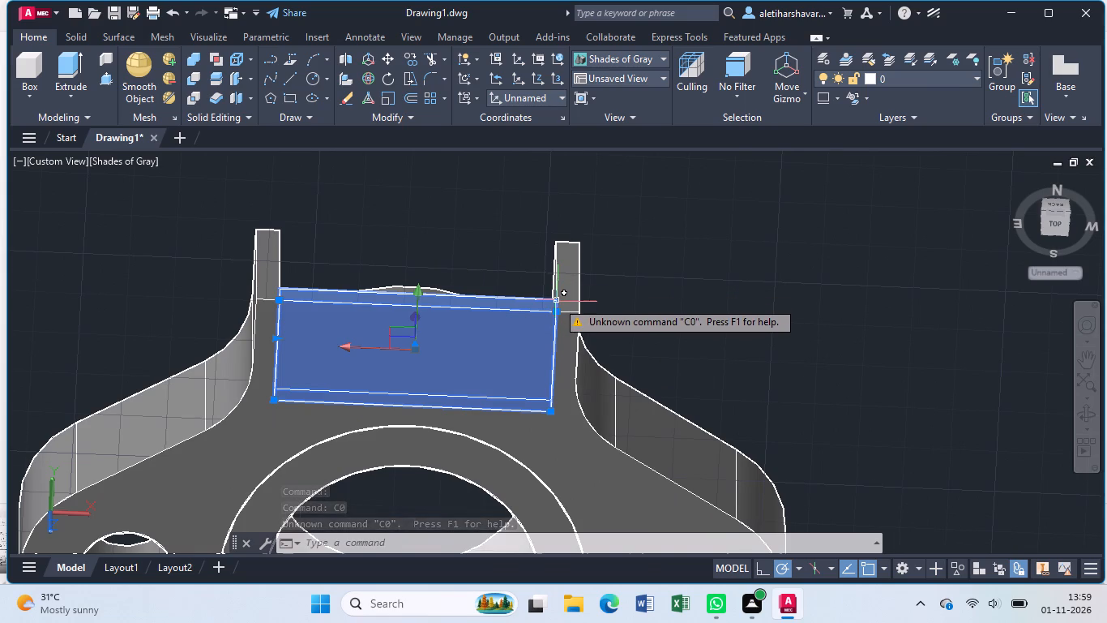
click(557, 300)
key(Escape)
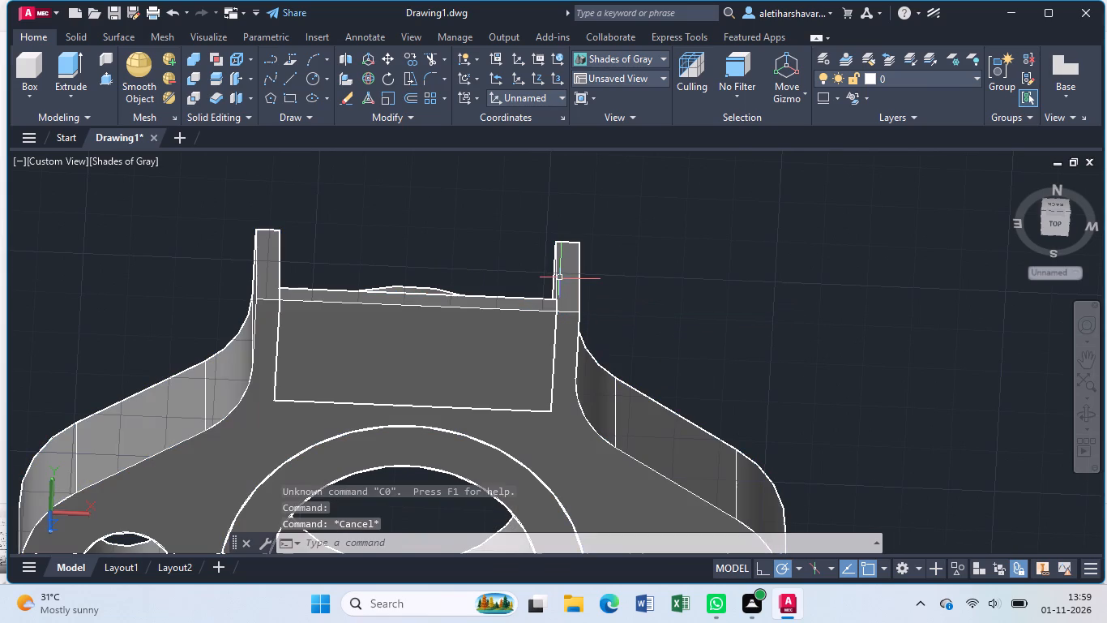
Copy the thin rectangular slab between the neck arms from its outer corner to the matching corner at the flange's opposite face.
text(co)
key(Return)
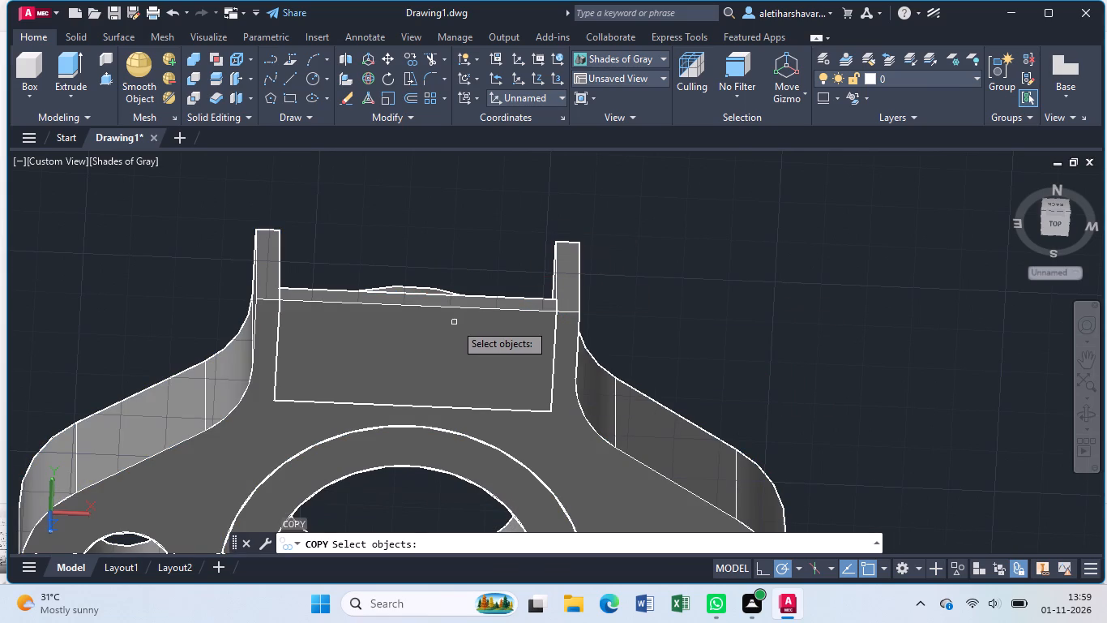
click(455, 323)
key(Return)
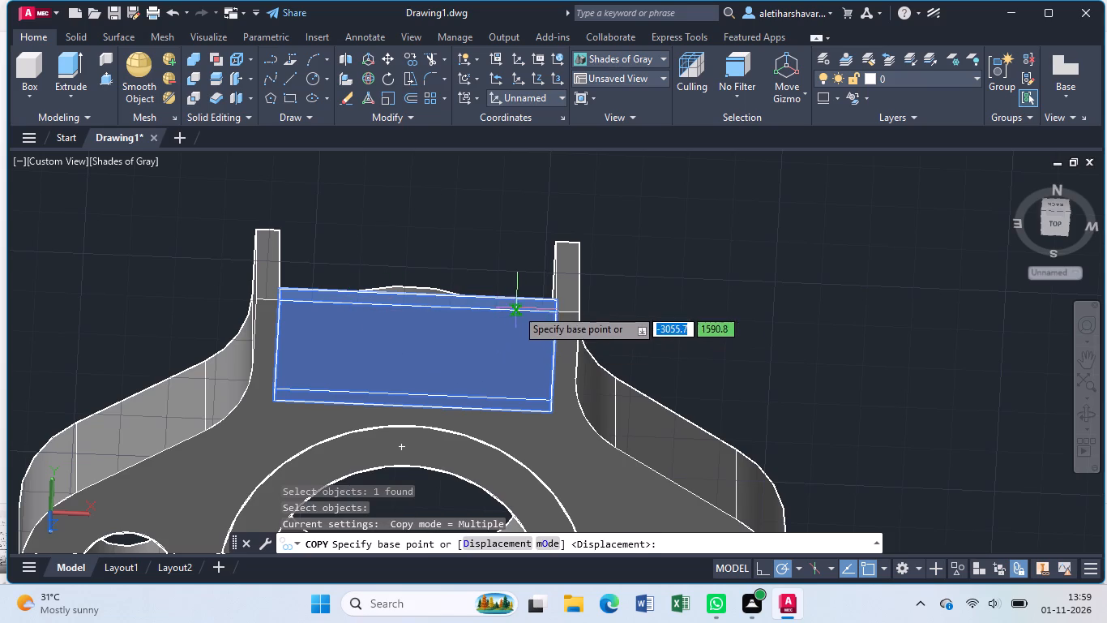
click(555, 299)
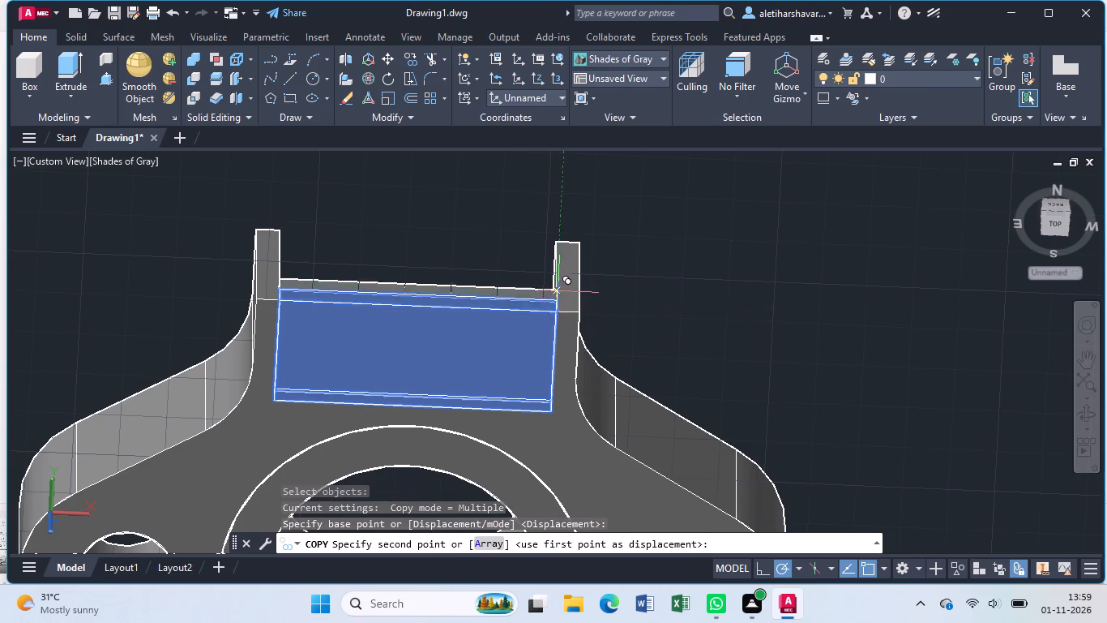
click(557, 245)
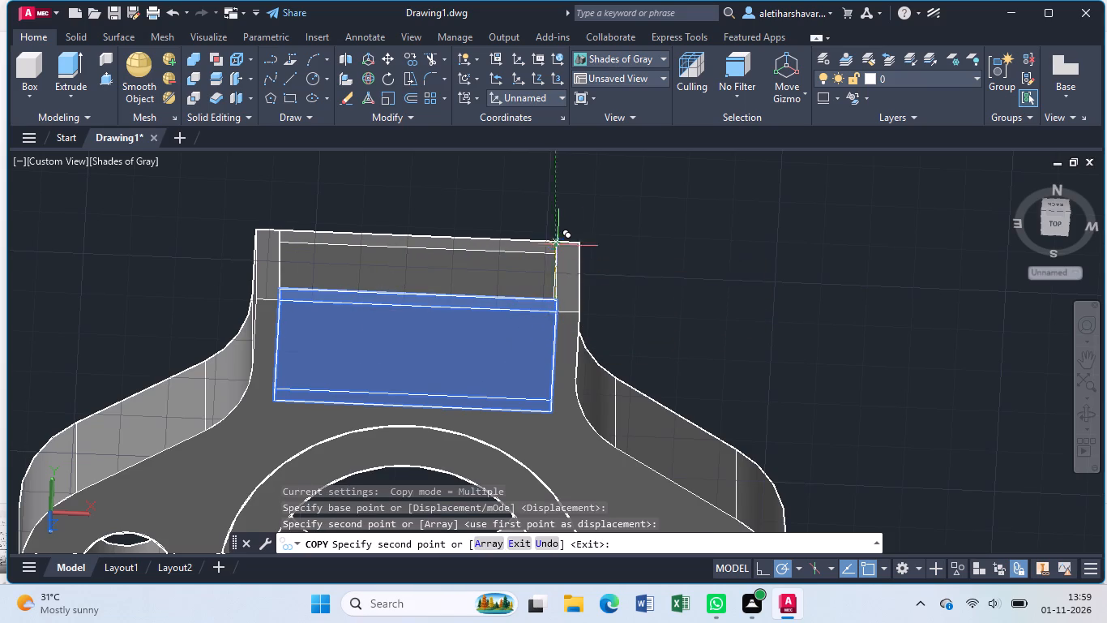
key(Escape)
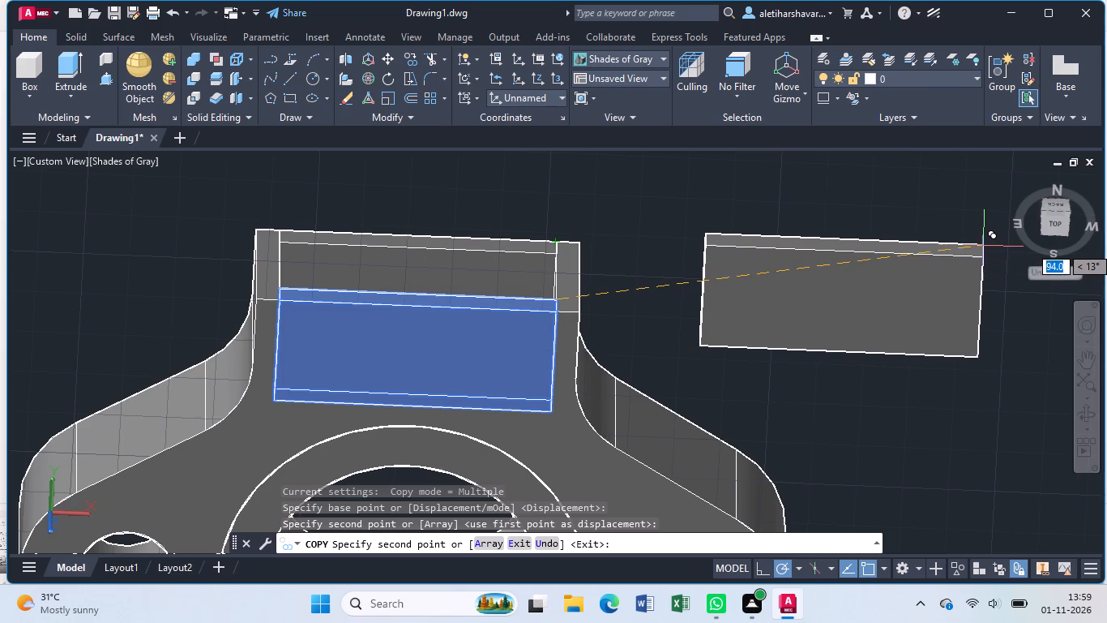
scroll(946, 253, down, 1)
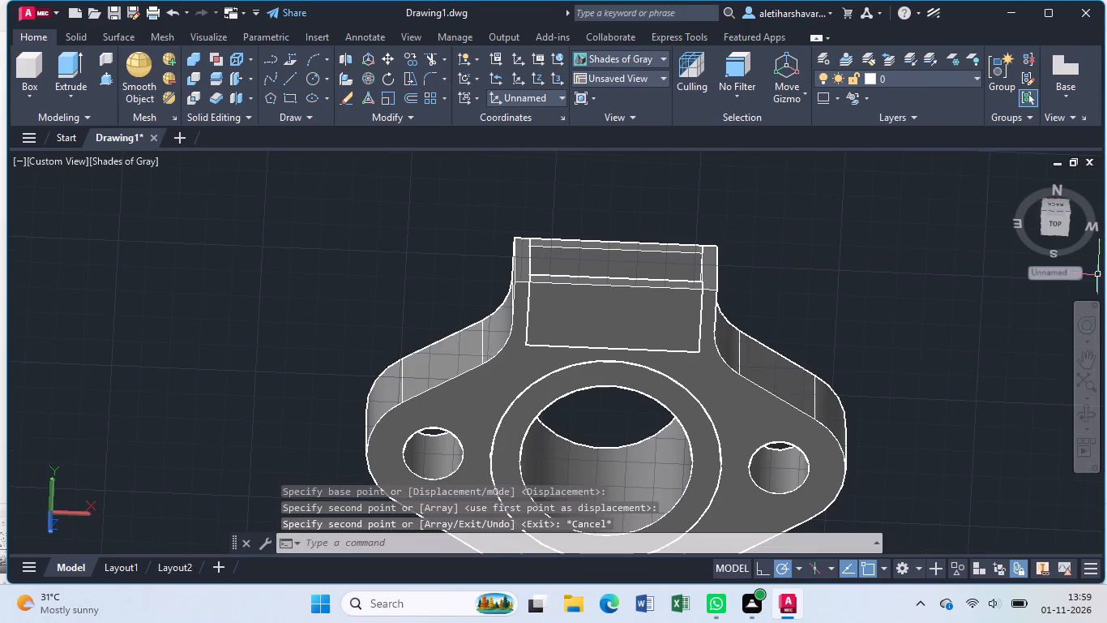
key(Escape)
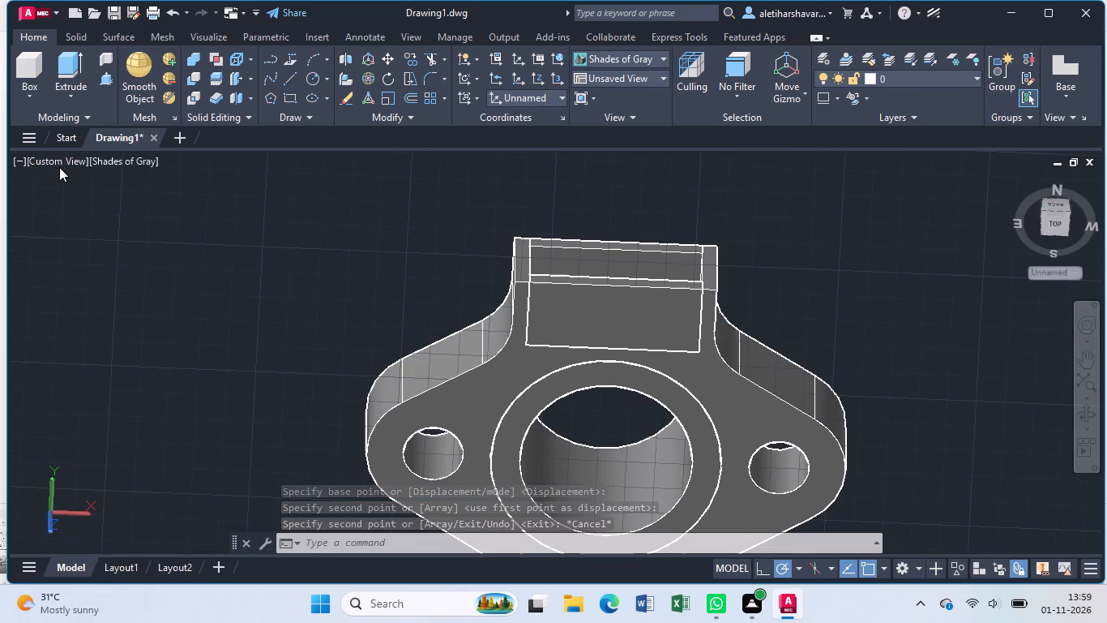
Examine the shaded part in the Top, Right, Front and Back views, focusing on the neck slot between the two slabs.
click(50, 161)
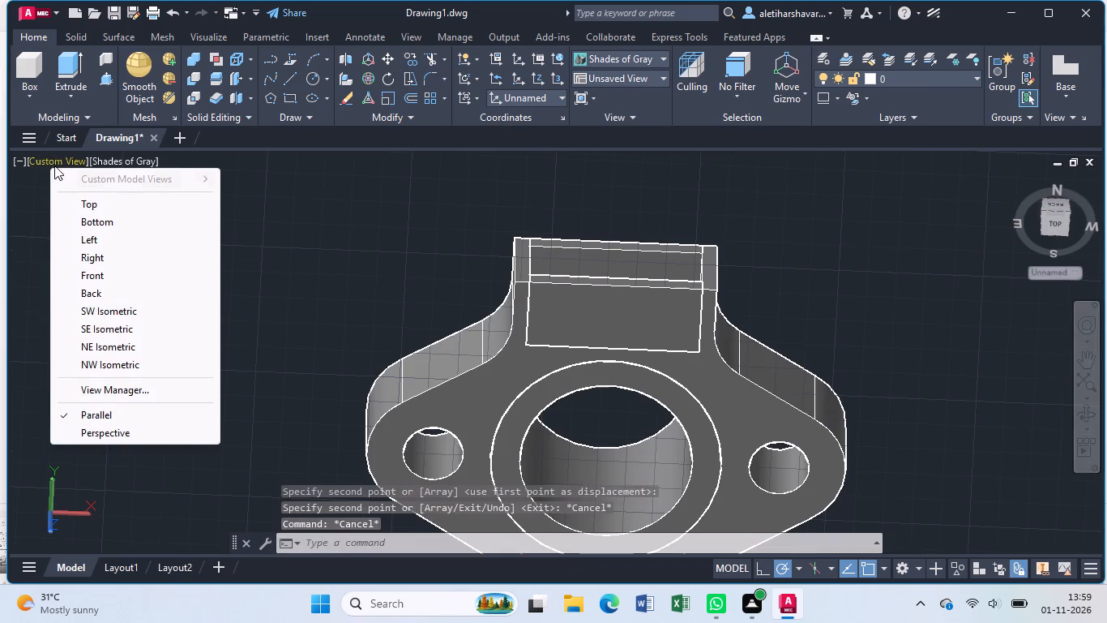
click(99, 208)
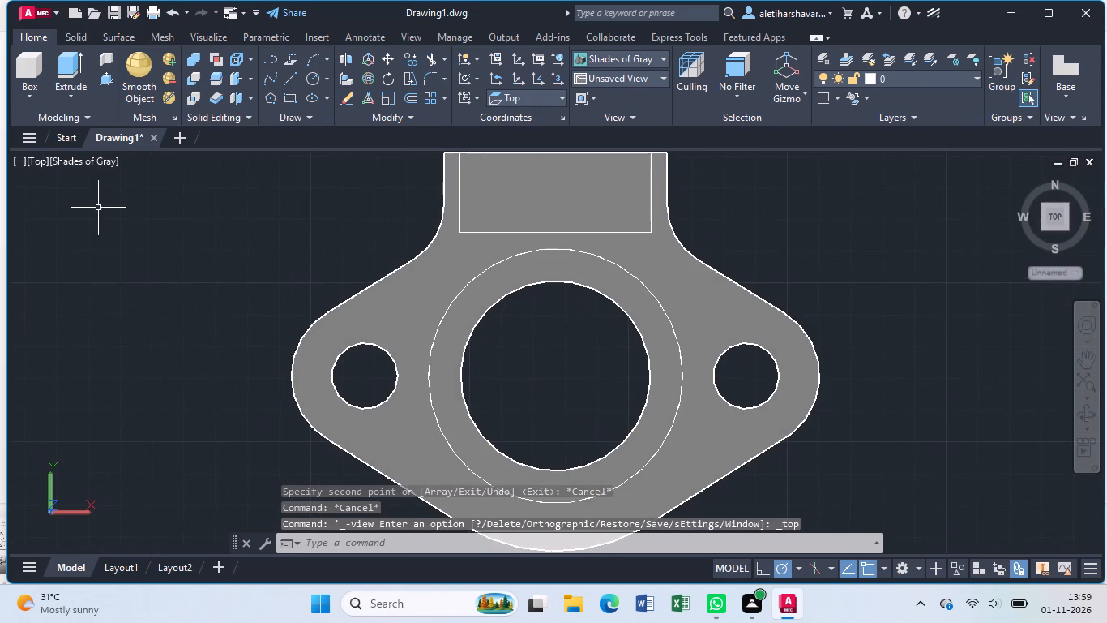
click(37, 161)
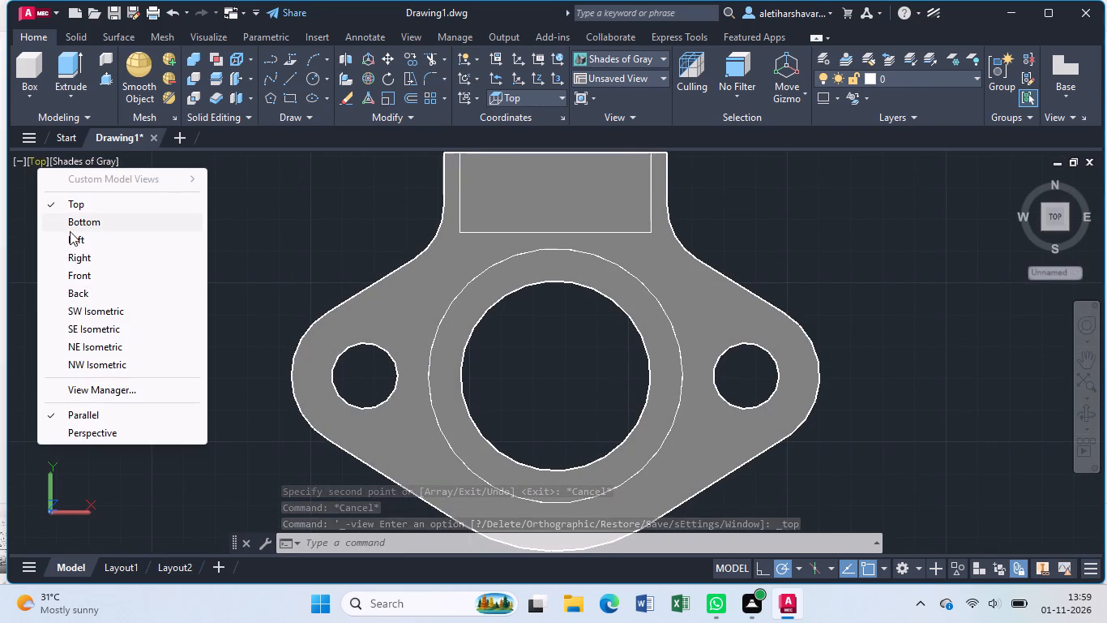
click(76, 257)
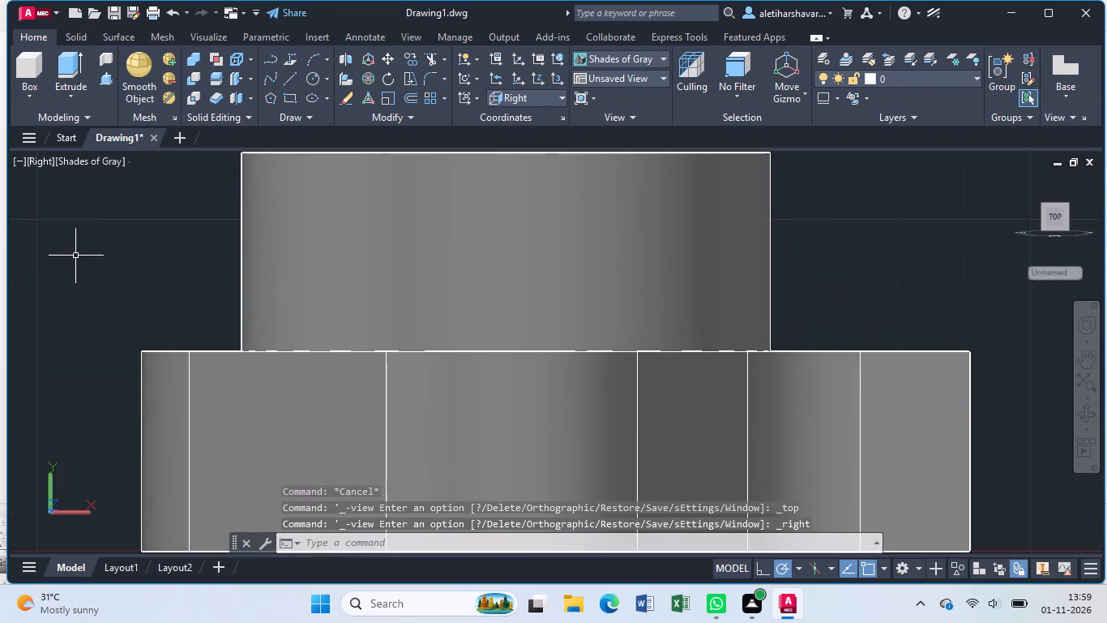
click(41, 161)
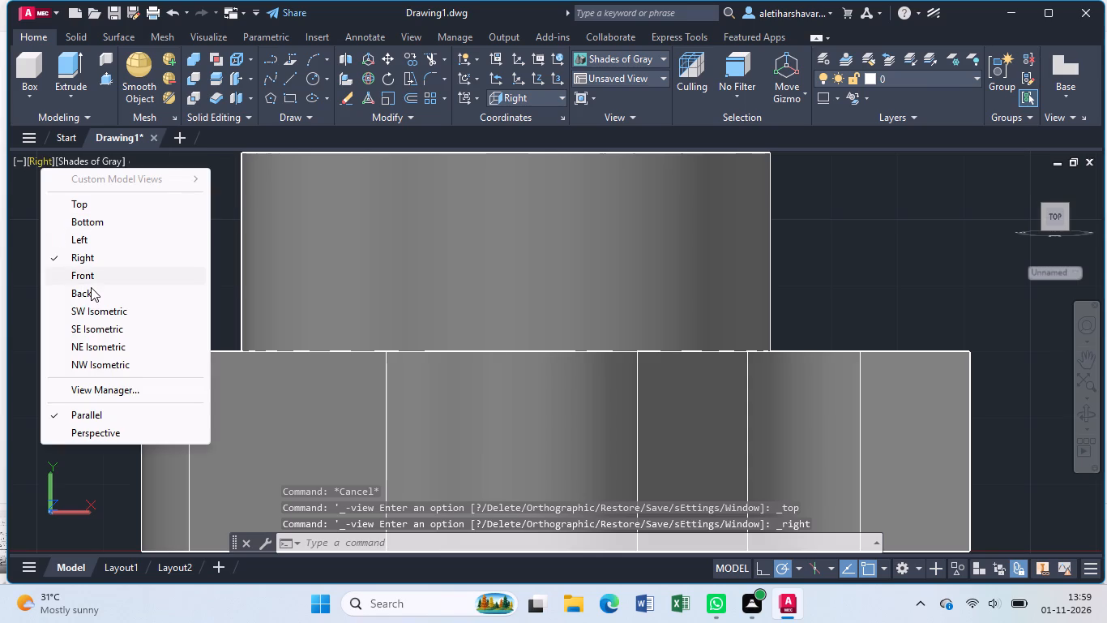
click(92, 281)
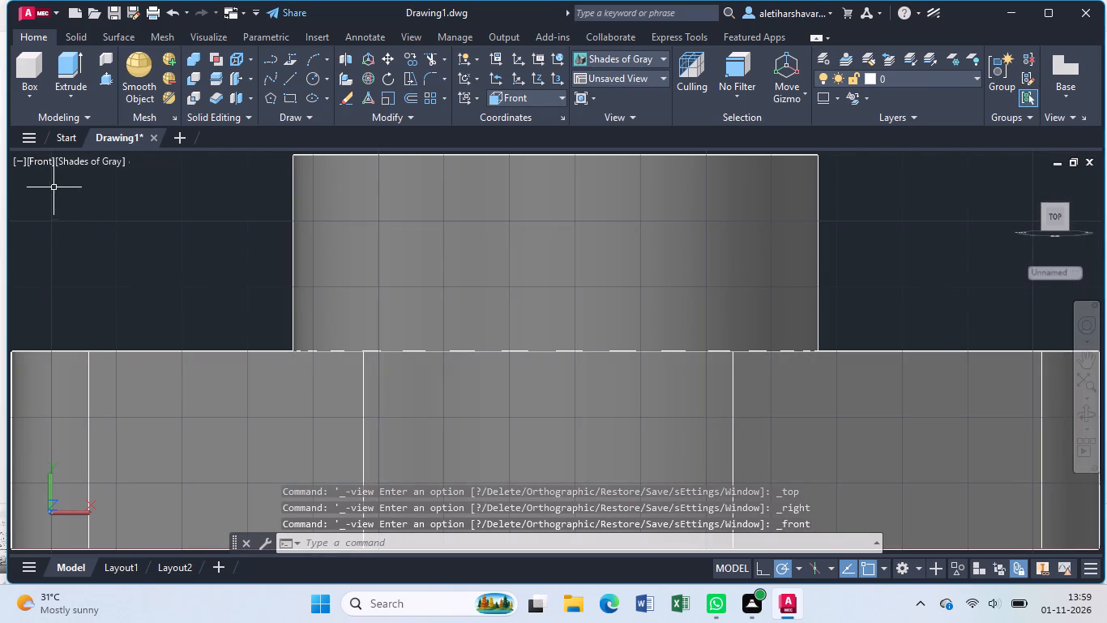
click(39, 155)
click(97, 299)
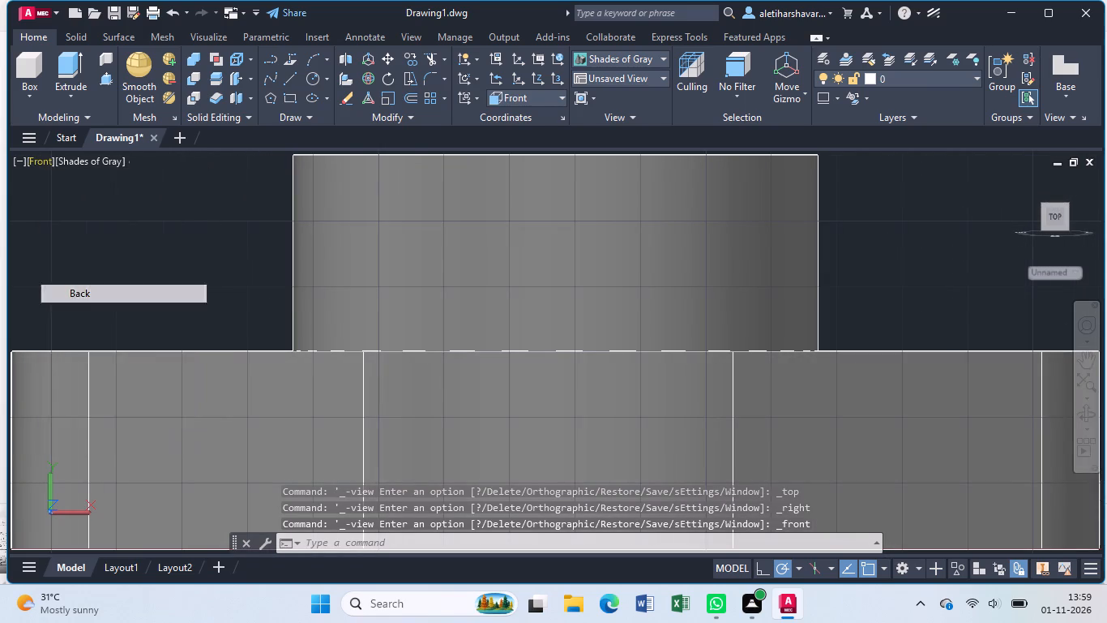
scroll(589, 458, down, 2)
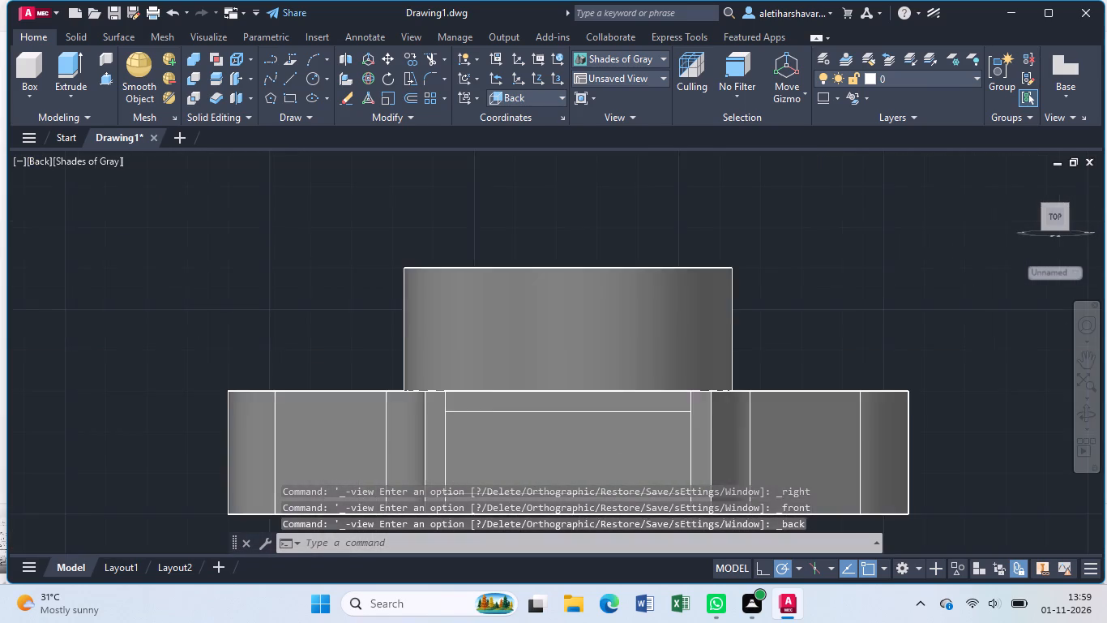
middle_drag(588, 460, 569, 334)
scroll(550, 311, up, 1)
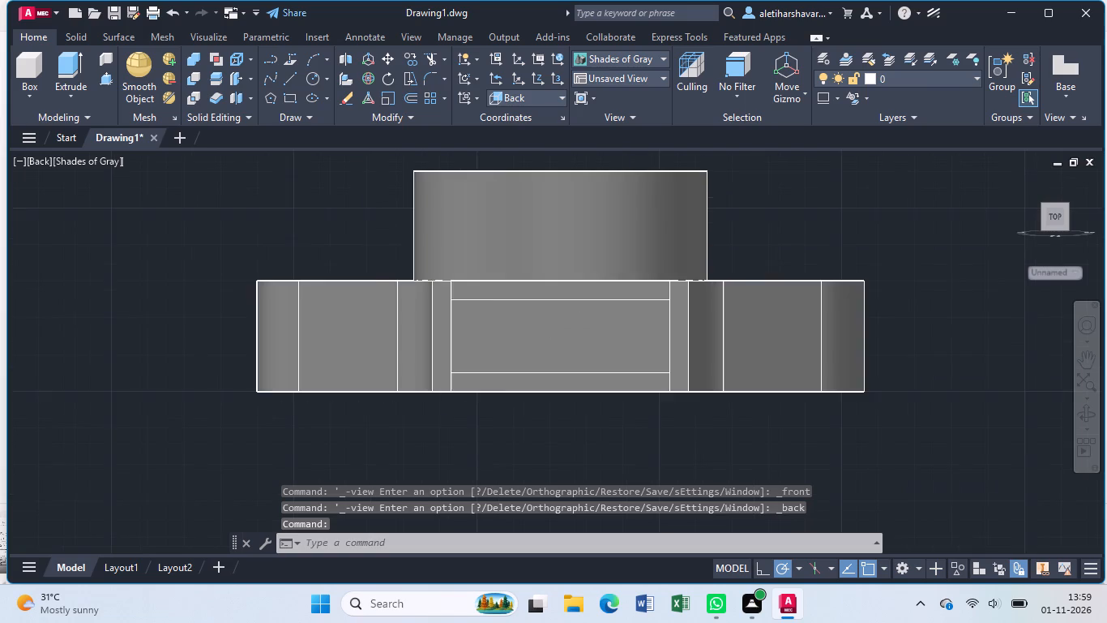
scroll(550, 311, up, 1)
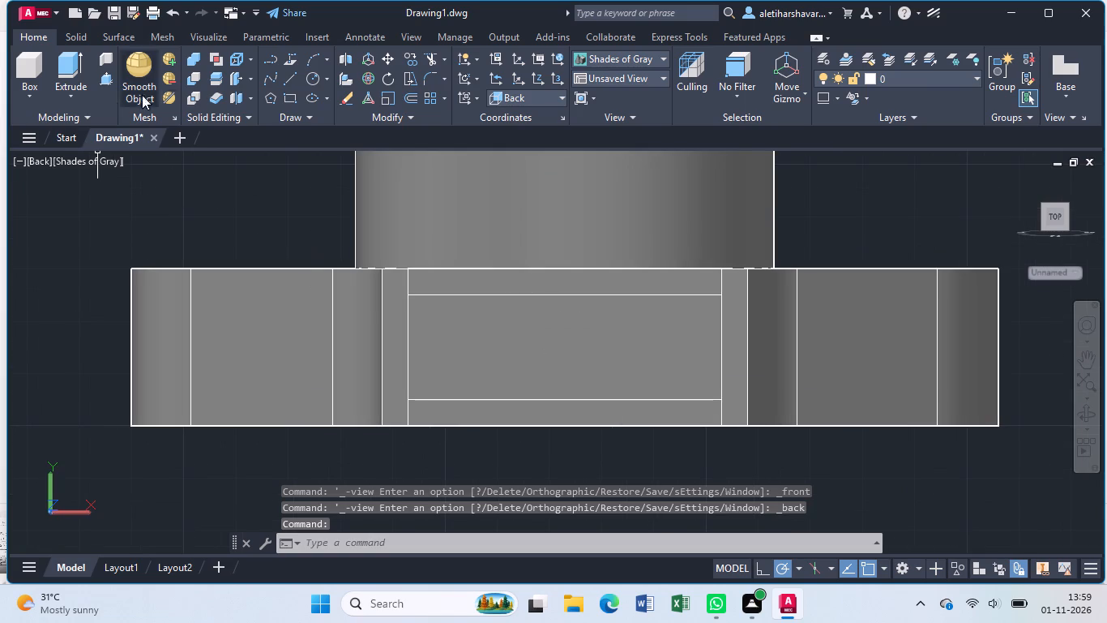
Draw a circle of radius 5 centred on the recessed rectangular face between the two neck slabs.
click(311, 73)
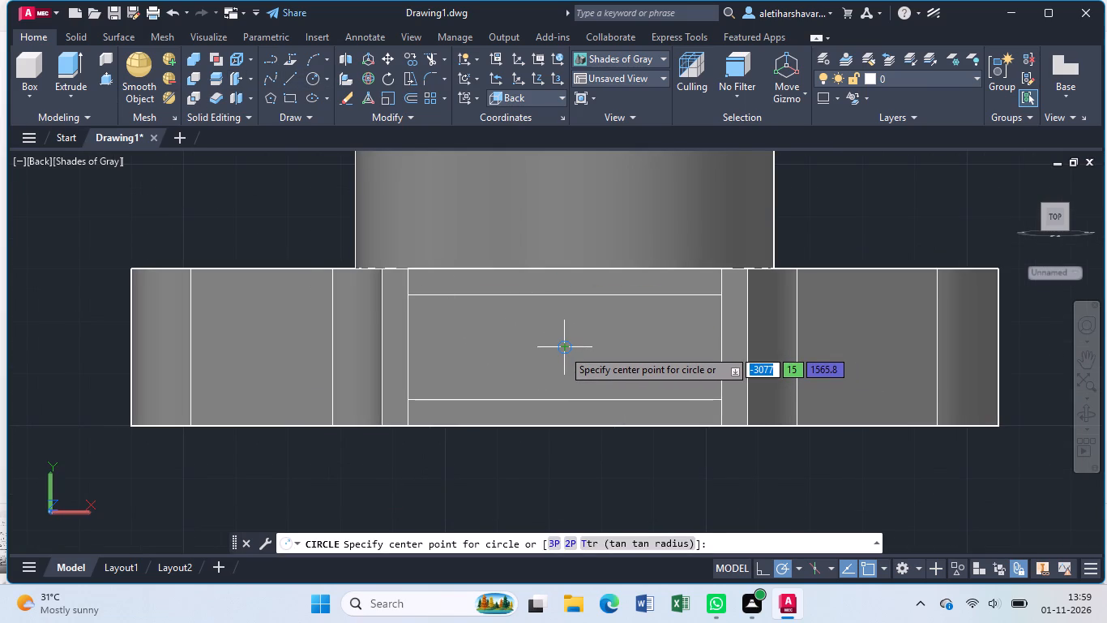
double_click(562, 349)
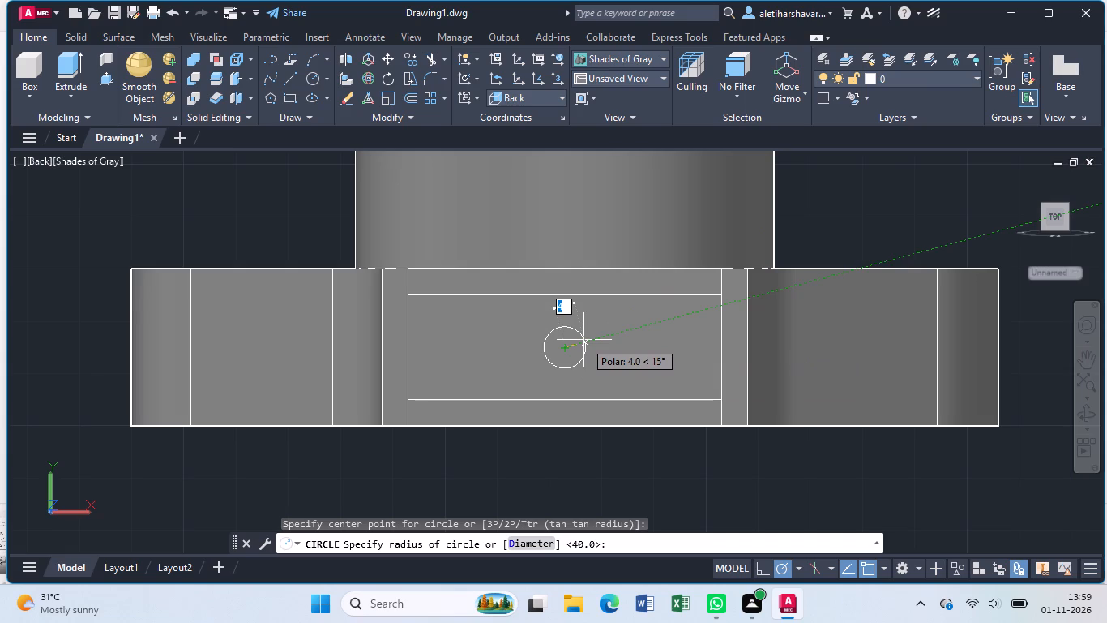
key(5)
key(Return)
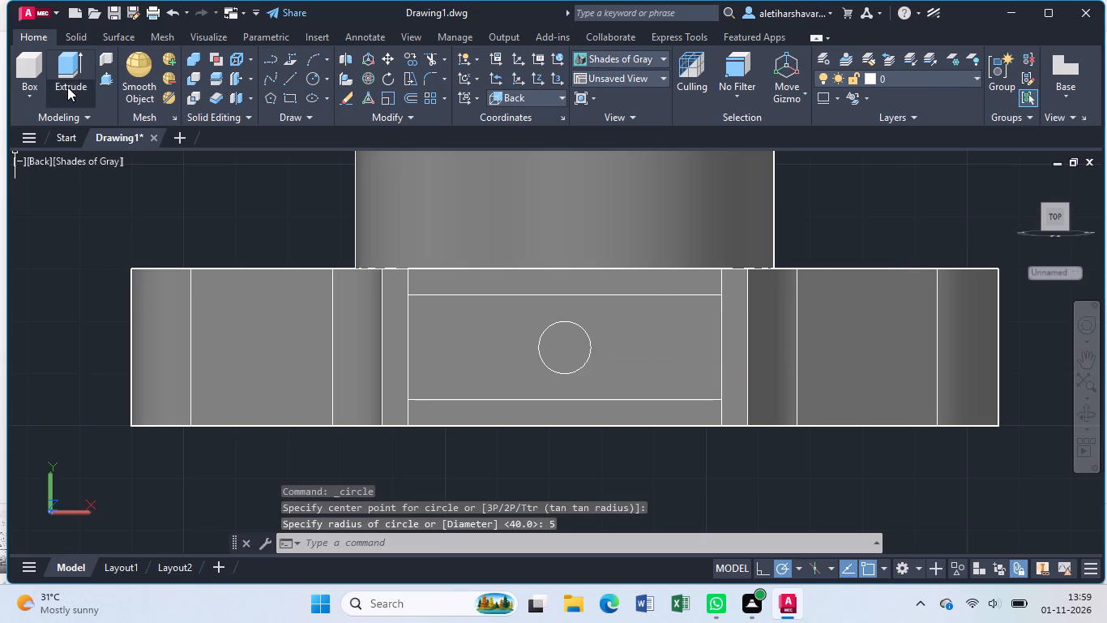
Press-pull the radius 5 circle in the neck slot to a height of 10.
click(104, 79)
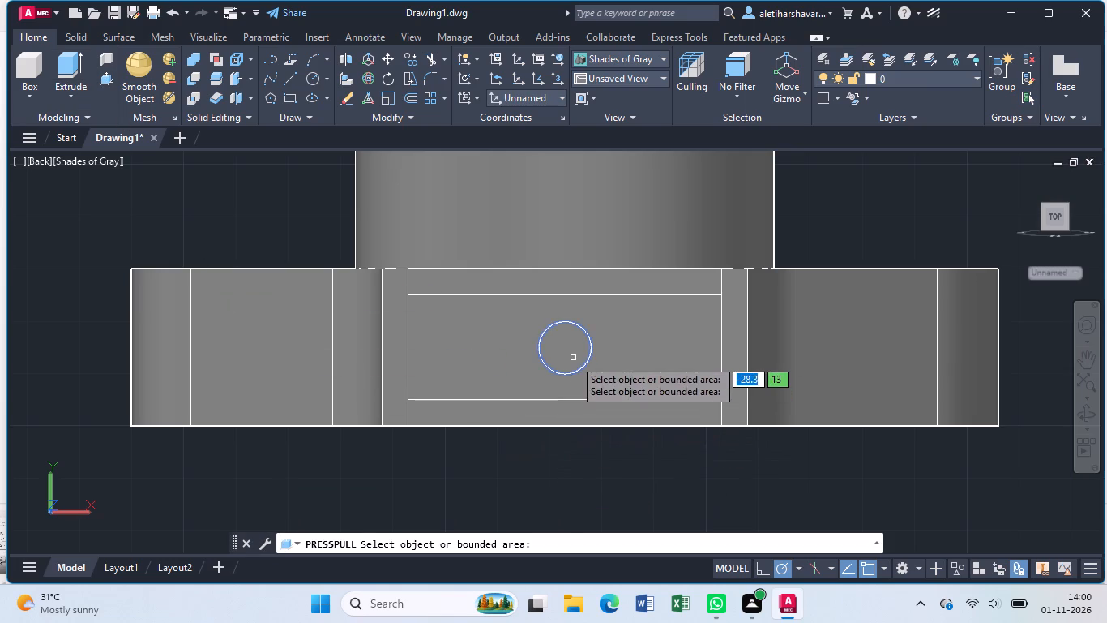
click(574, 359)
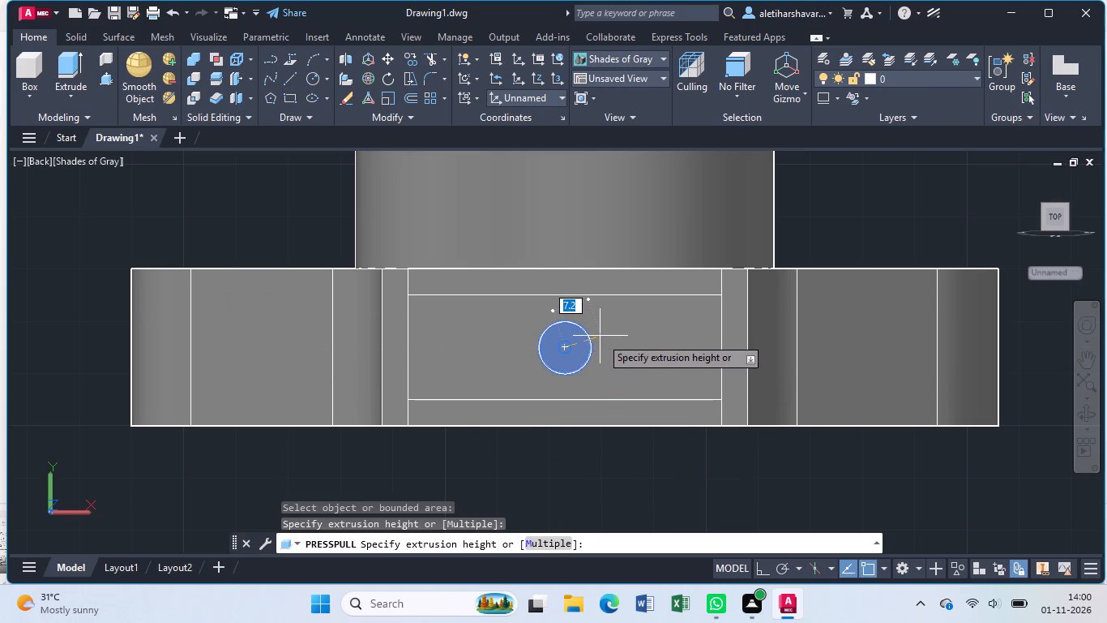
key(1)
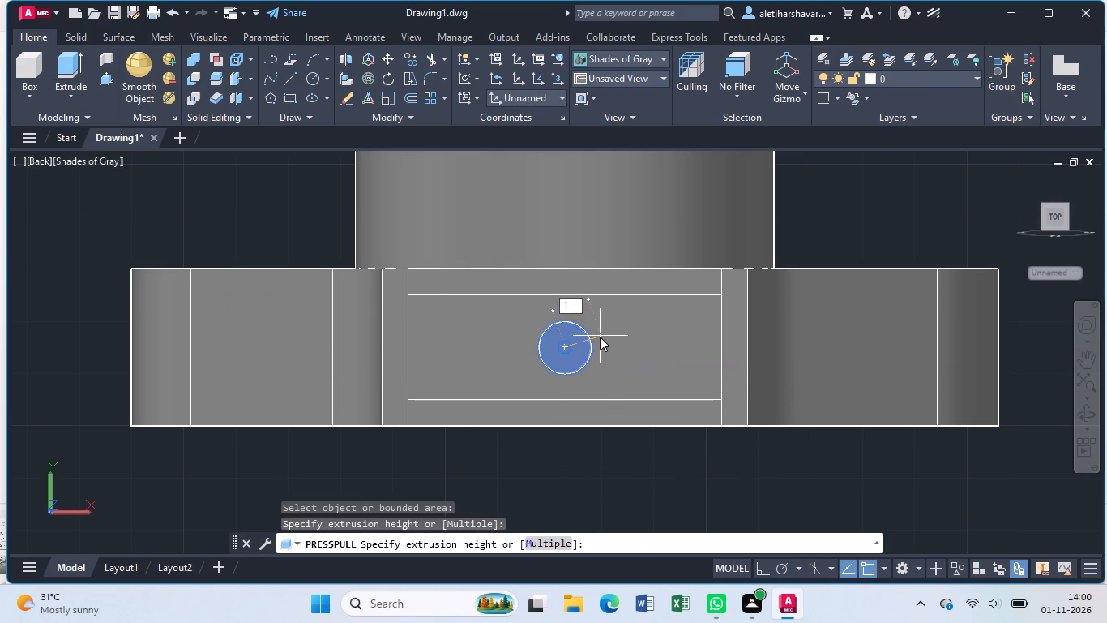
key(0)
key(Return)
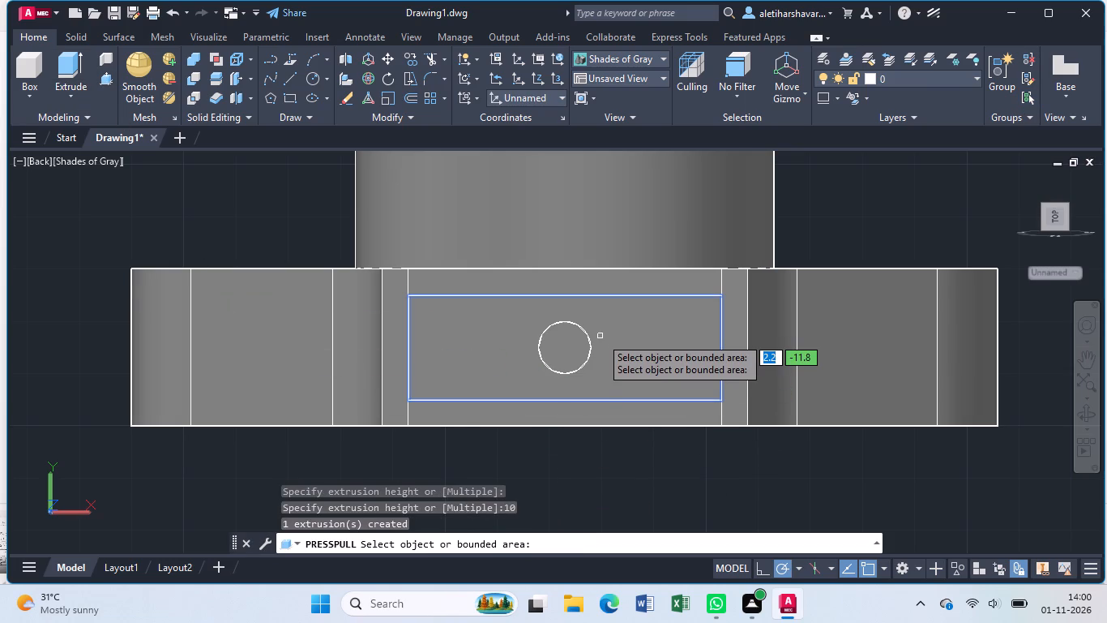
key(Escape)
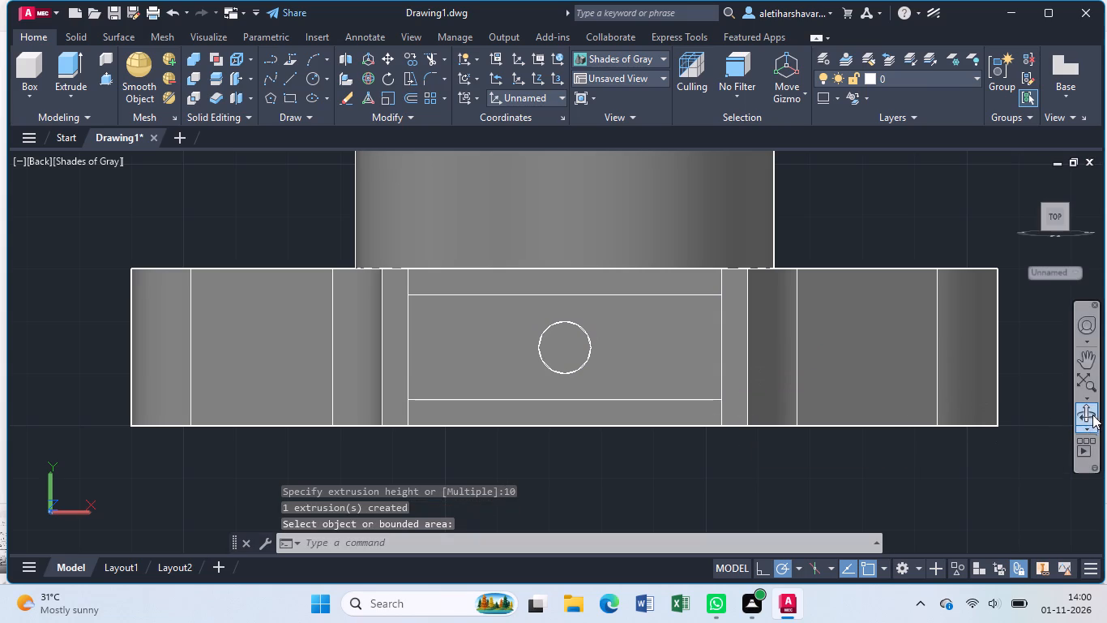
Press-pull the small cylinder's circular end face back into the neck slot's rear wall, making a round recess.
click(1092, 410)
drag(780, 519, 811, 333)
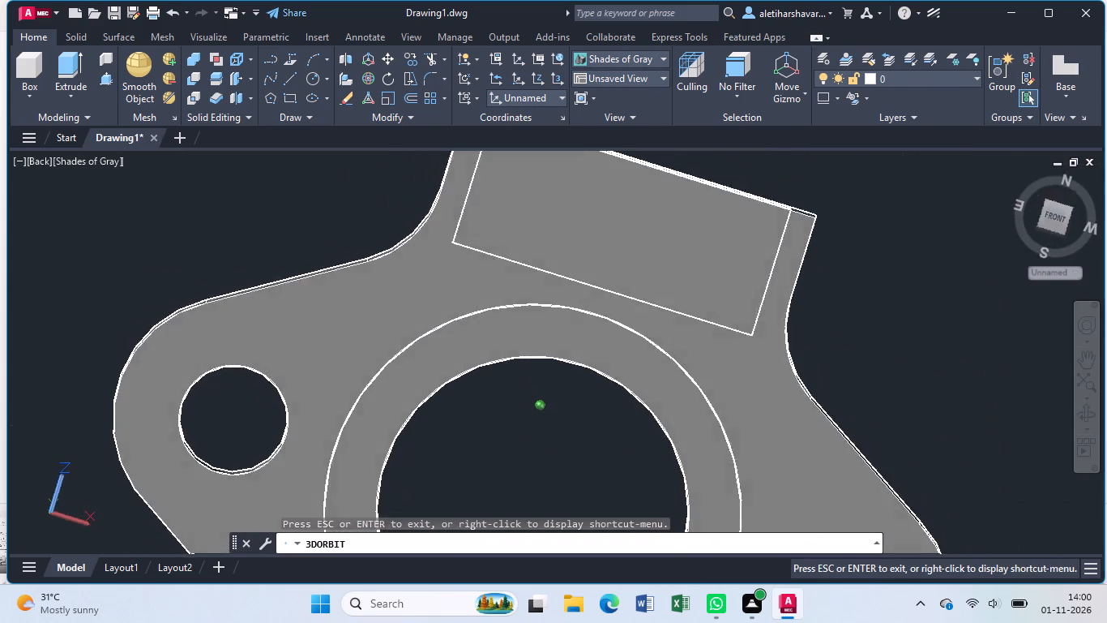
drag(811, 333, 755, 423)
key(Escape)
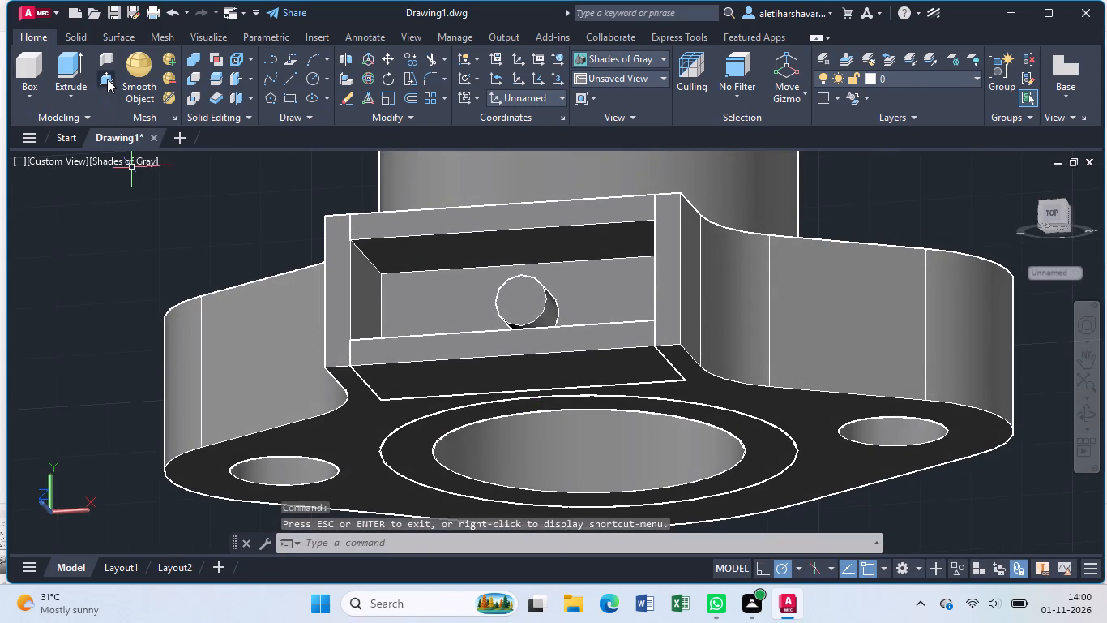
click(107, 79)
click(520, 294)
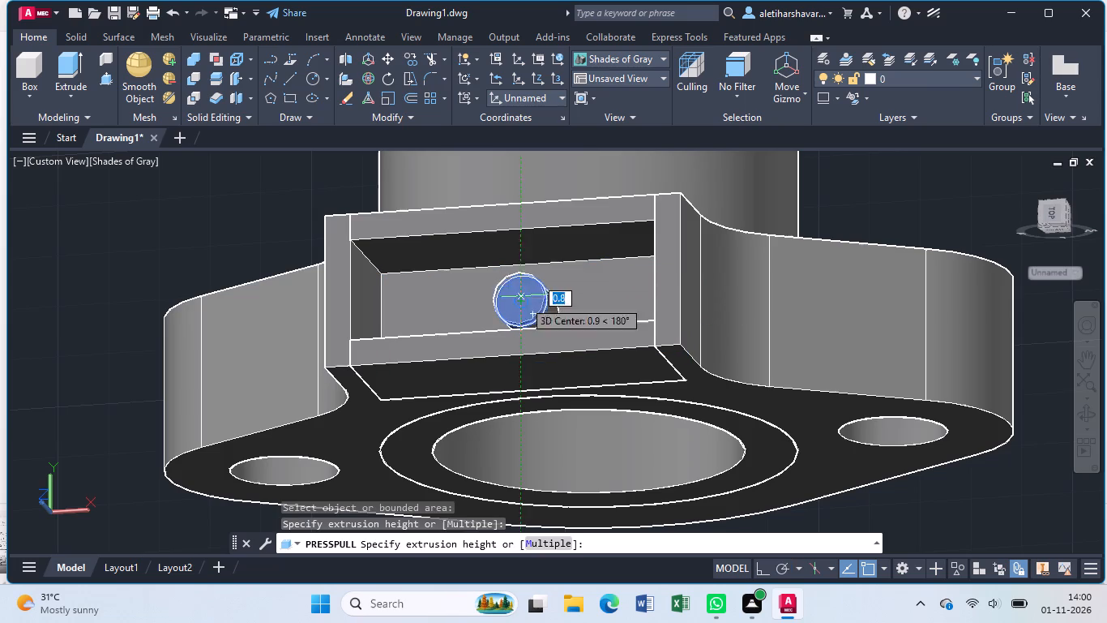
click(583, 463)
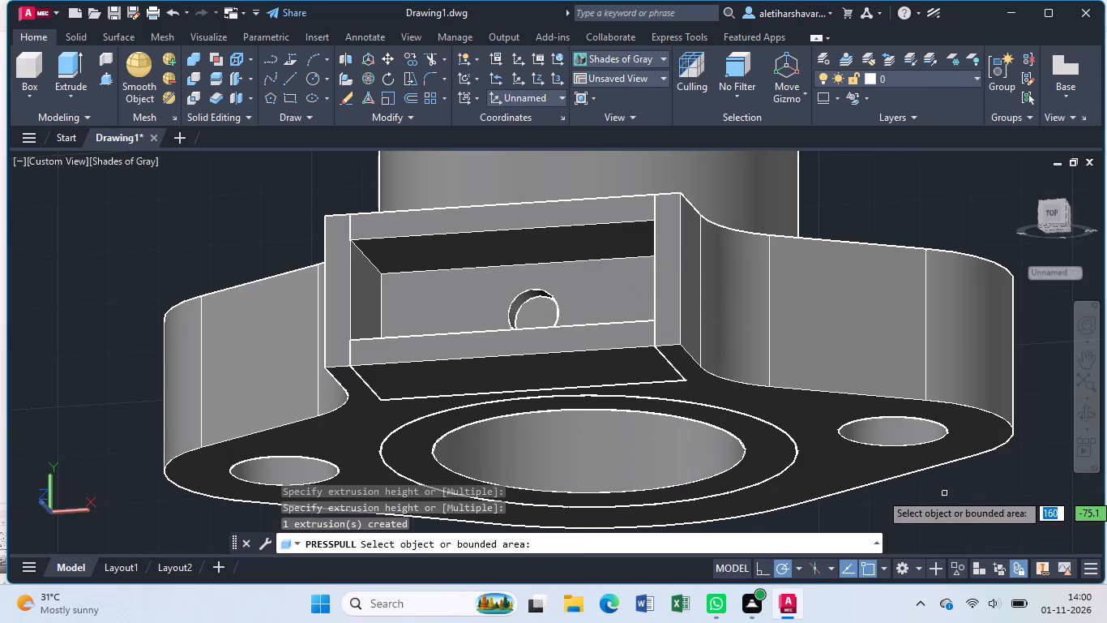
key(Escape)
Examine the flange from above, below and the neck side, focusing on the round recess in the neck slot.
click(1084, 402)
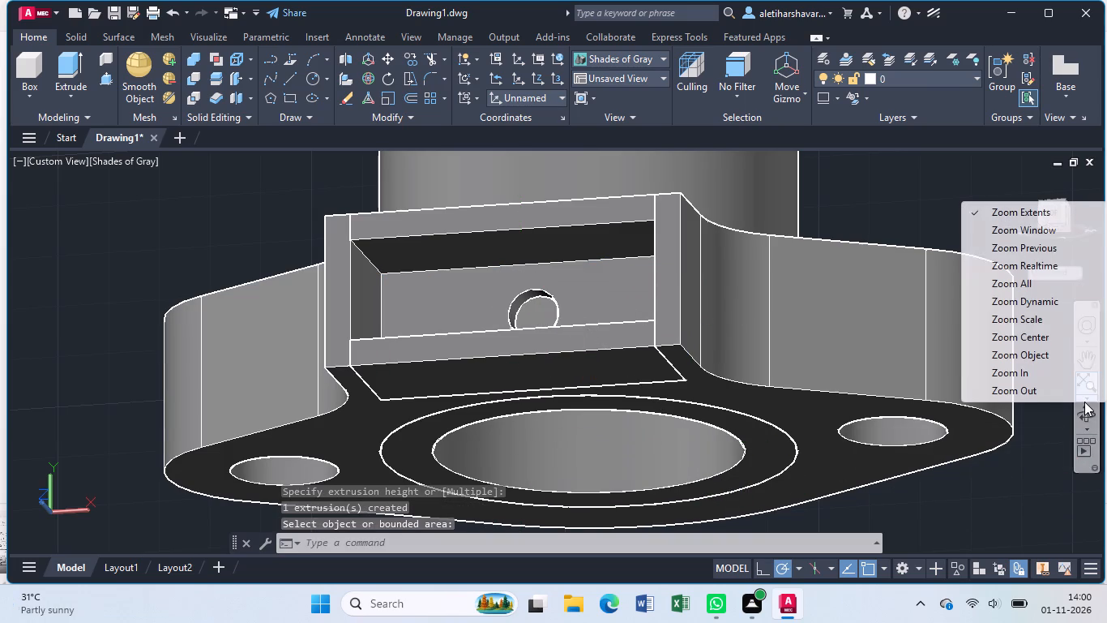
key(Escape)
click(1089, 417)
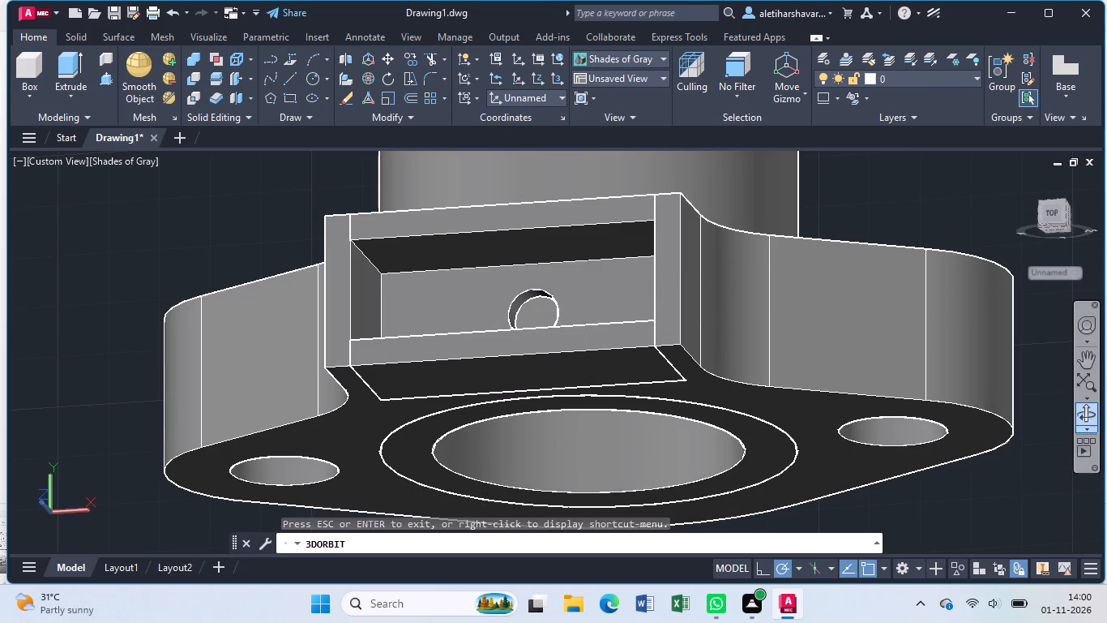
drag(579, 410, 621, 473)
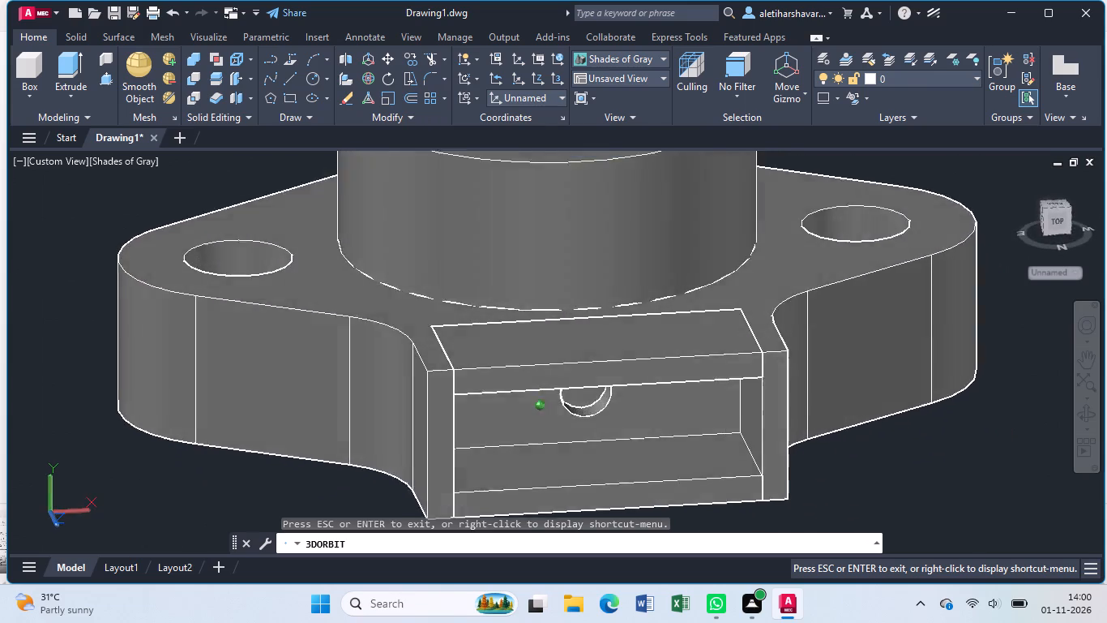
drag(621, 473, 605, 414)
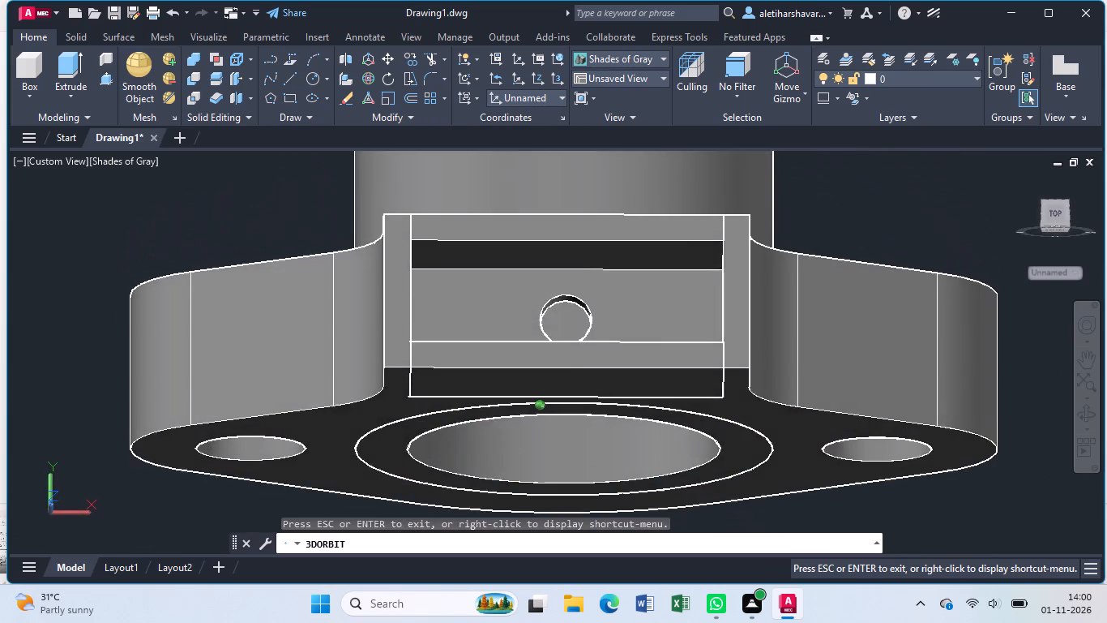
drag(605, 414, 802, 247)
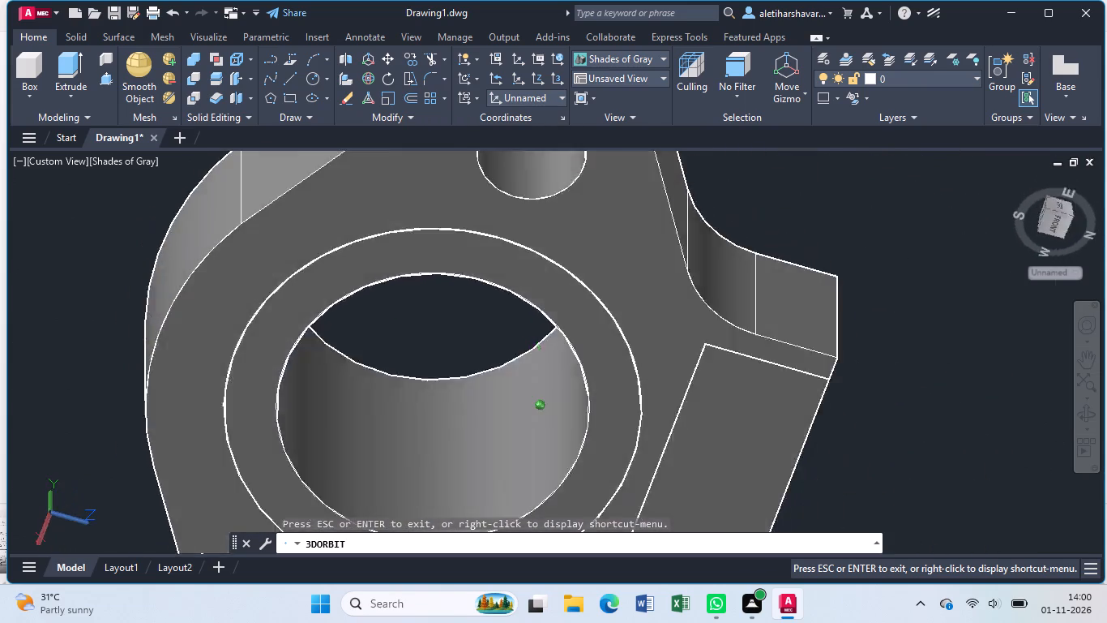
drag(802, 247, 984, 296)
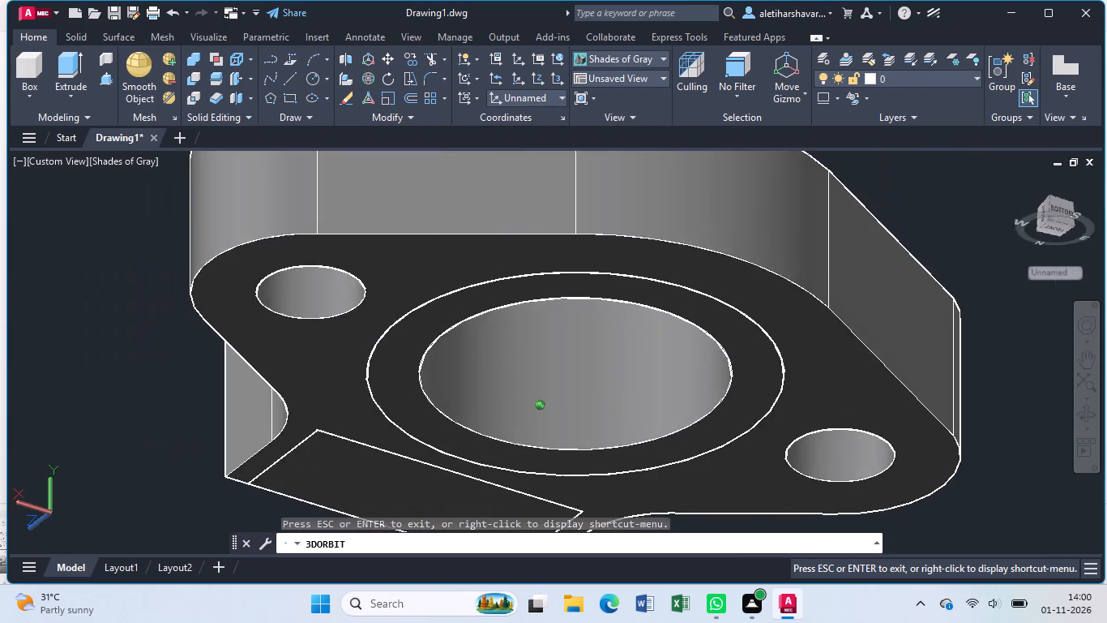
drag(984, 296, 797, 470)
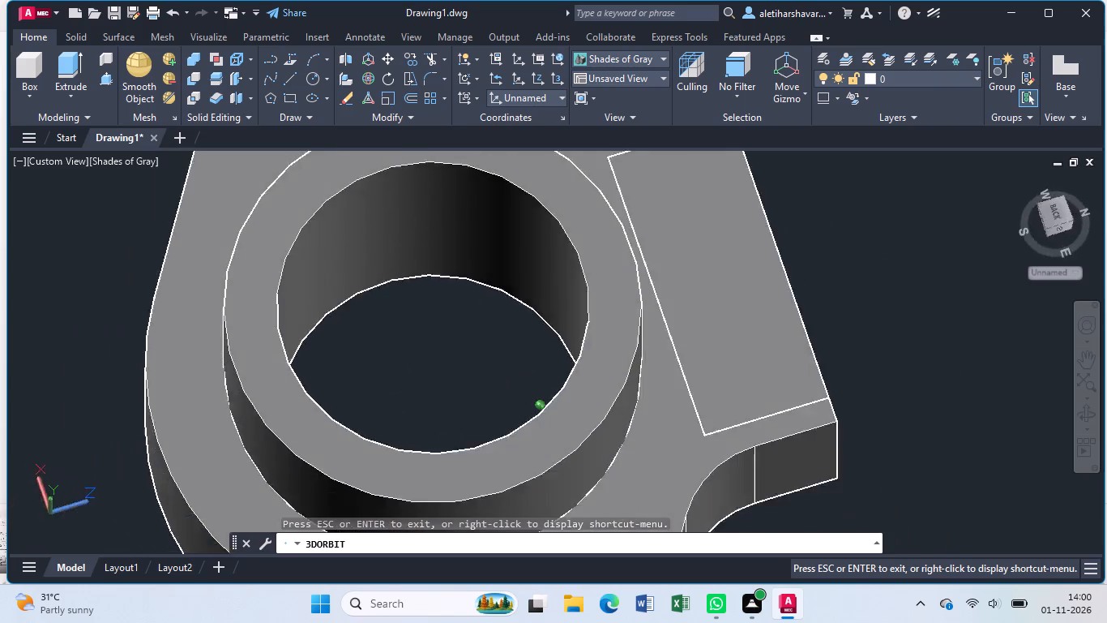
drag(797, 470, 579, 329)
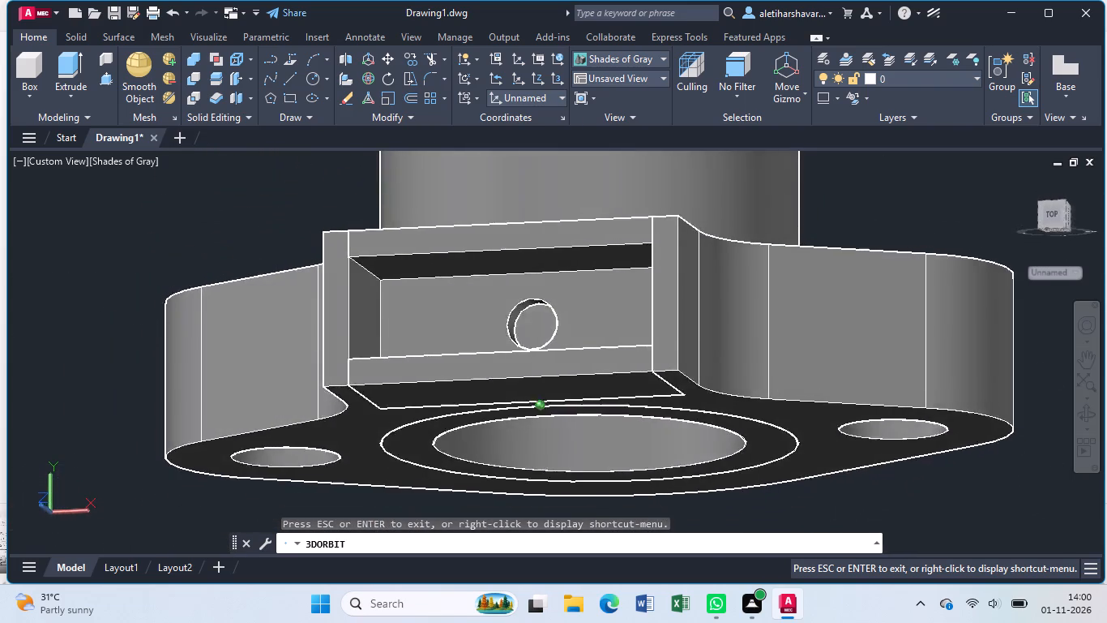
drag(579, 329, 592, 324)
key(Escape)
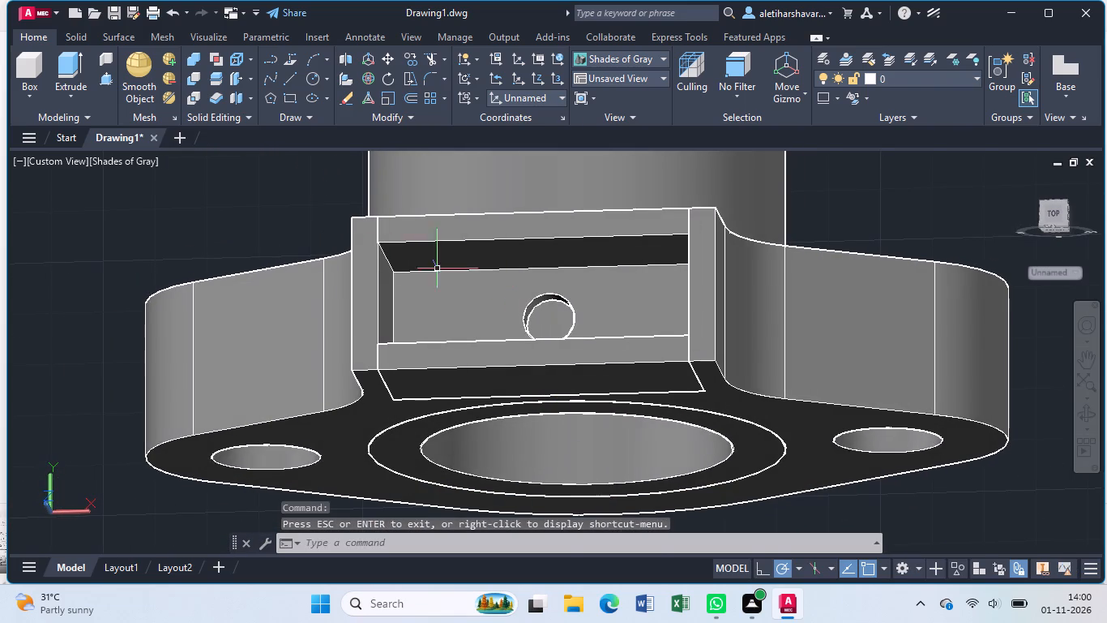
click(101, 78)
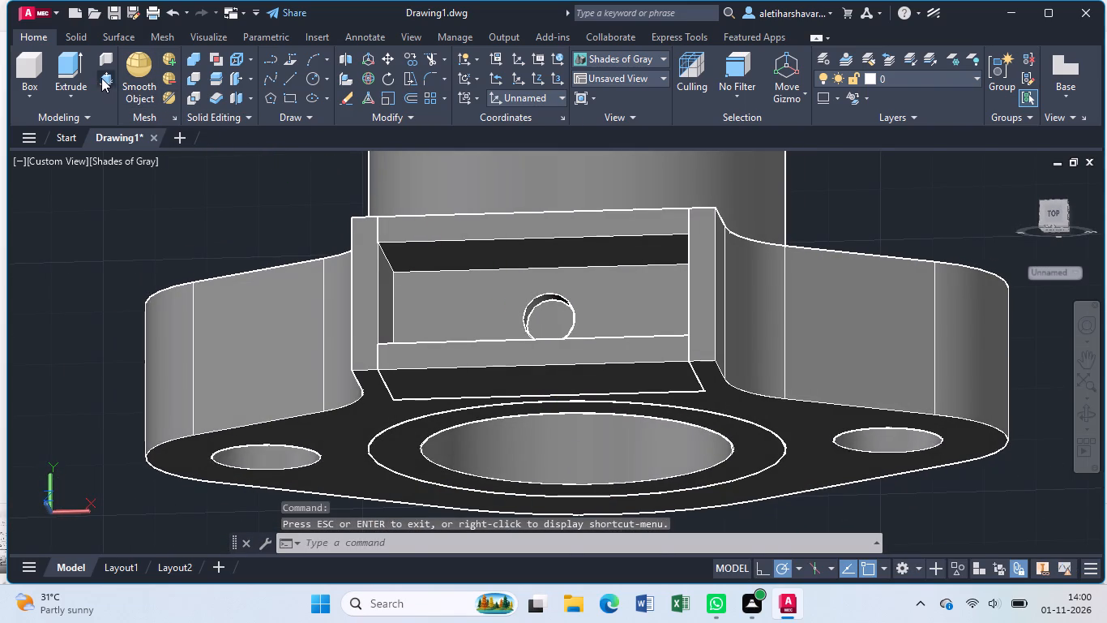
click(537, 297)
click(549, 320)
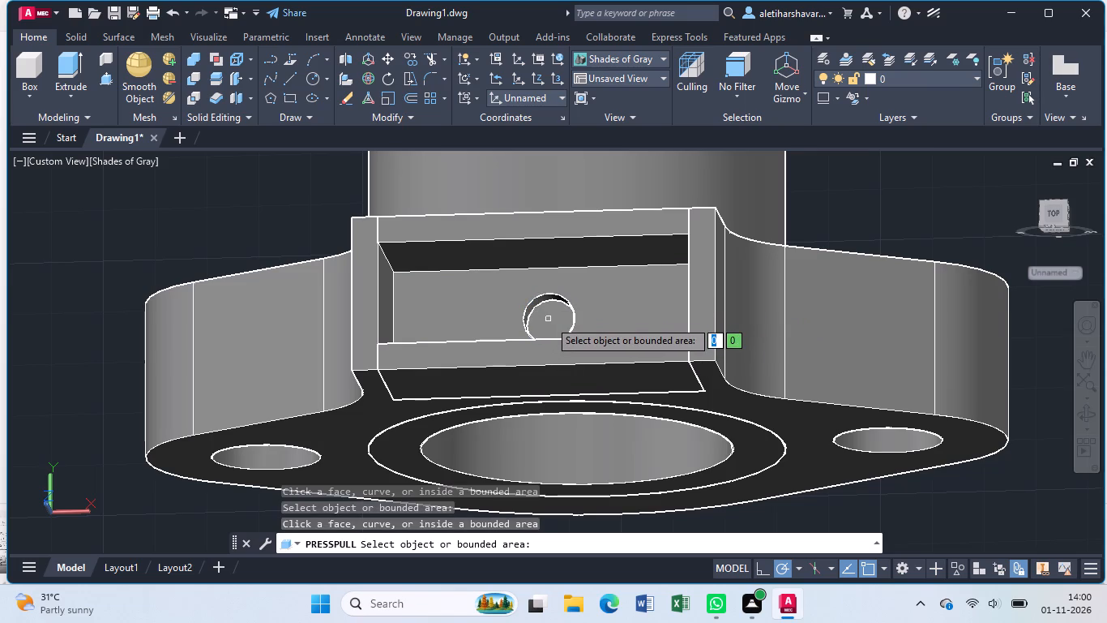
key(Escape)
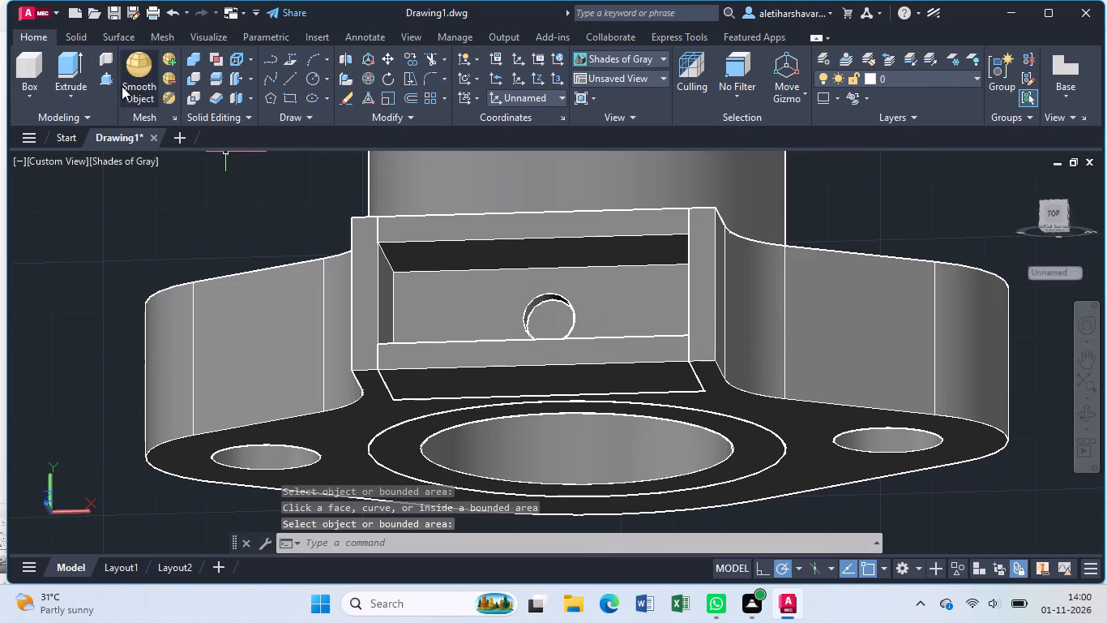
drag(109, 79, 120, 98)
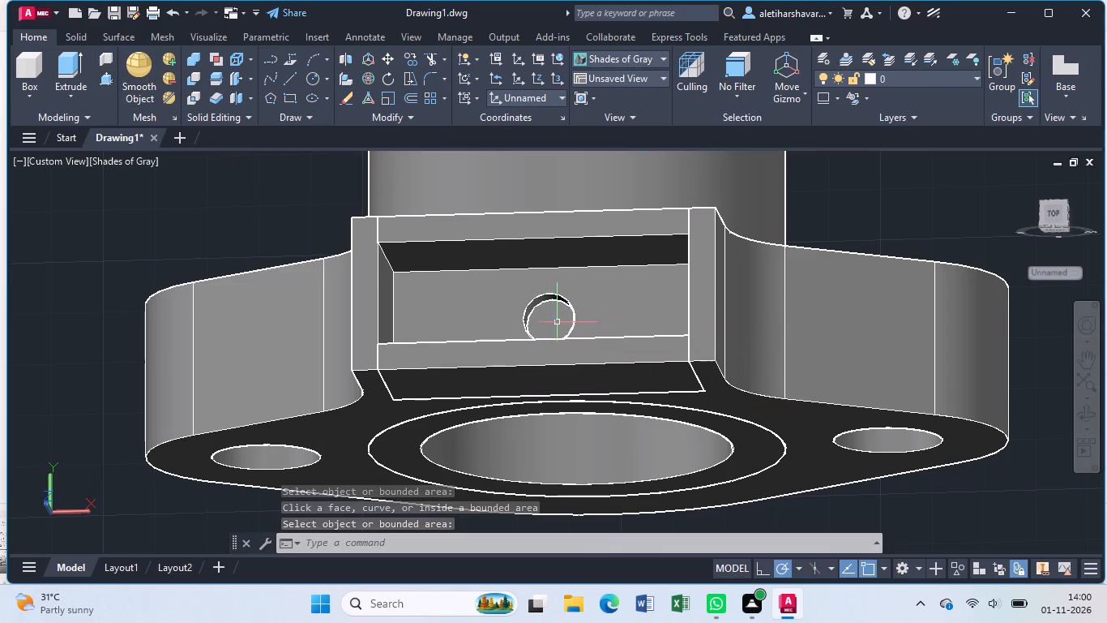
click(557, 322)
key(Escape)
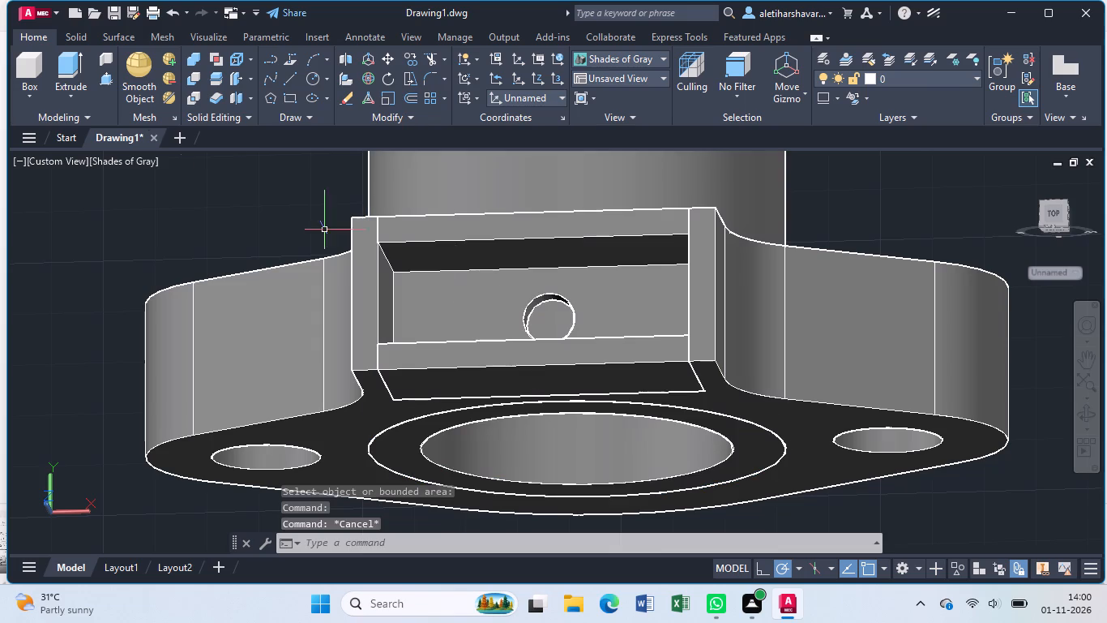
Press-pull the circle around the recess in the neck slot's rear wall to a height of 20.
click(106, 81)
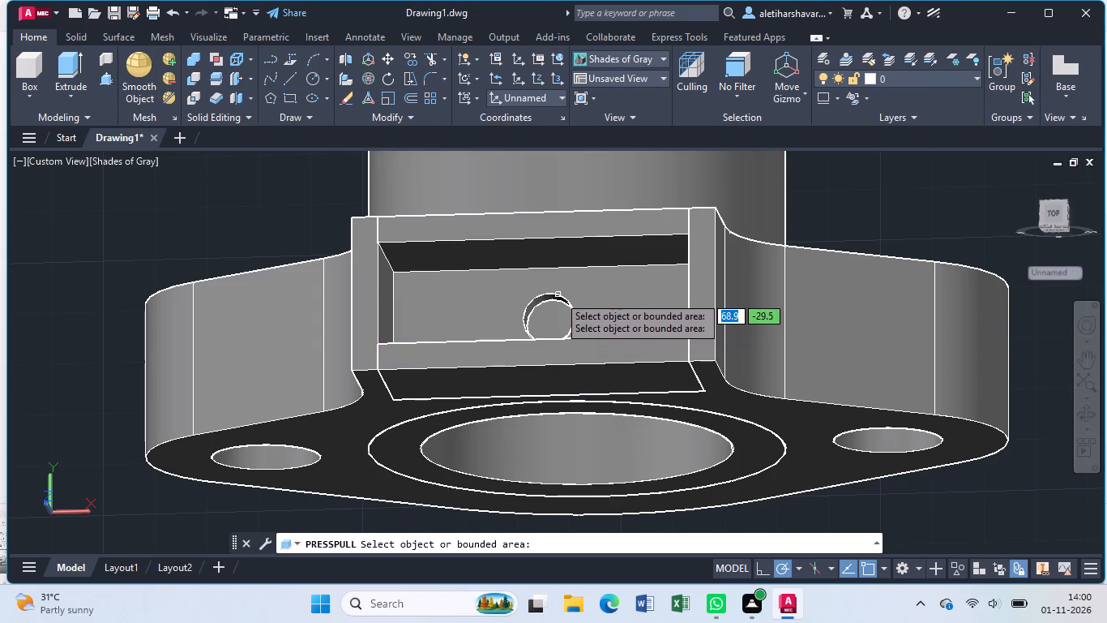
click(557, 317)
scroll(557, 317, up, 2)
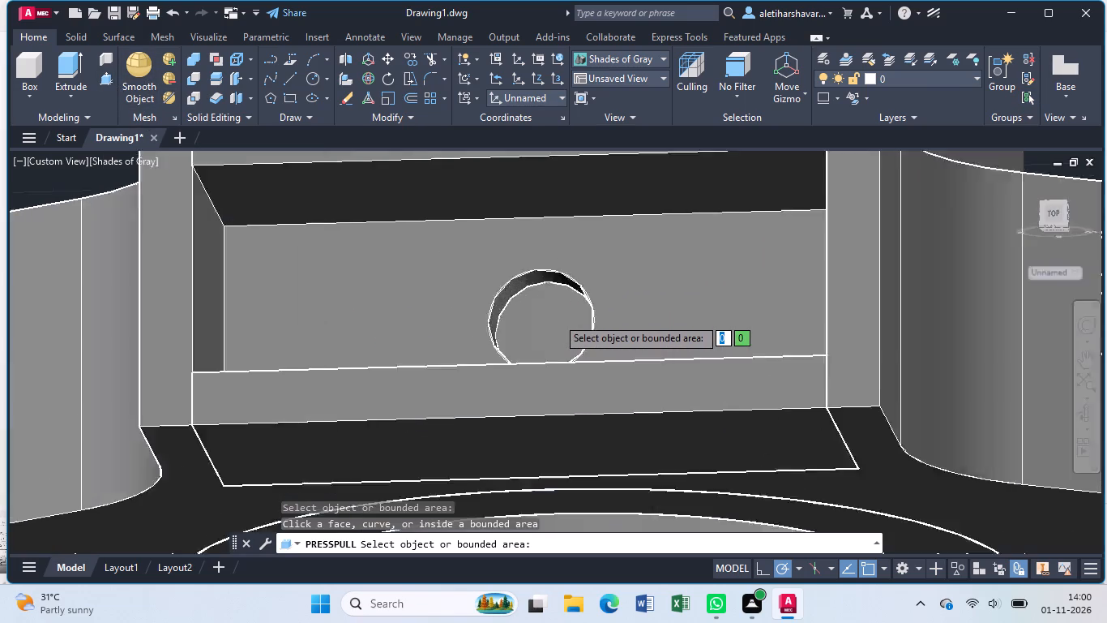
scroll(557, 317, up, 1)
click(557, 317)
scroll(557, 317, up, 3)
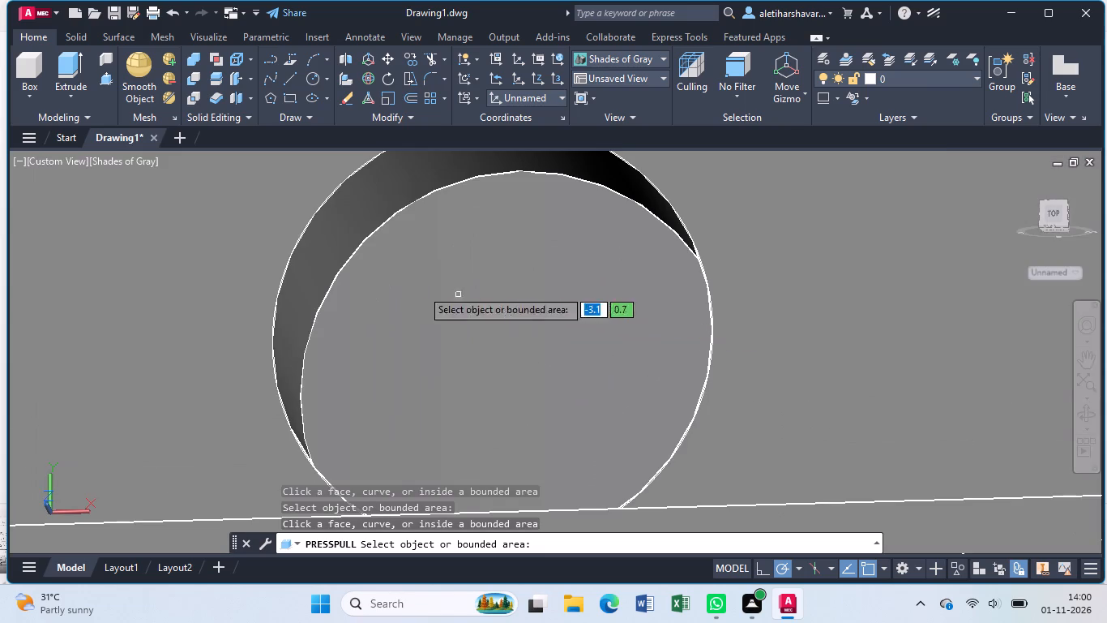
click(370, 265)
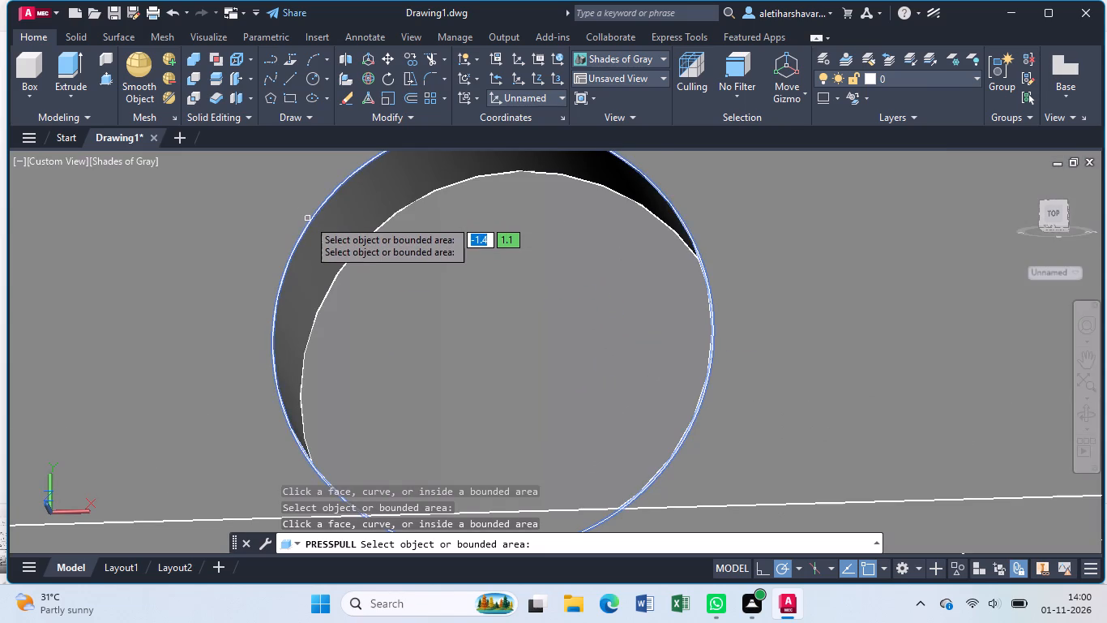
click(308, 219)
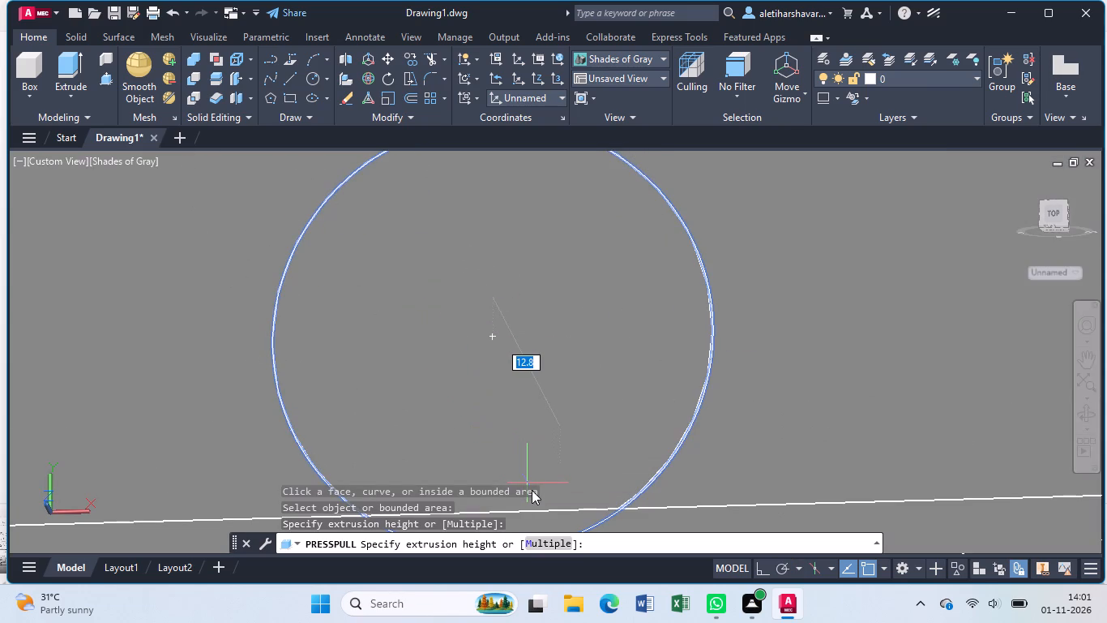
key(2)
key(0)
key(Return)
scroll(511, 365, down, 1)
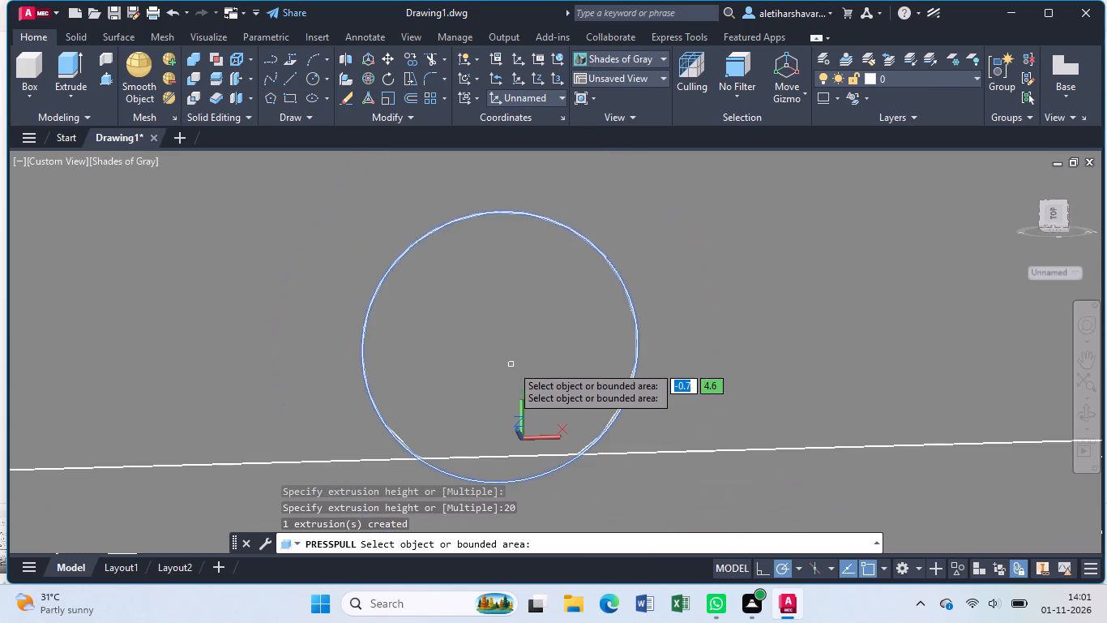
scroll(511, 365, down, 2)
key(grave)
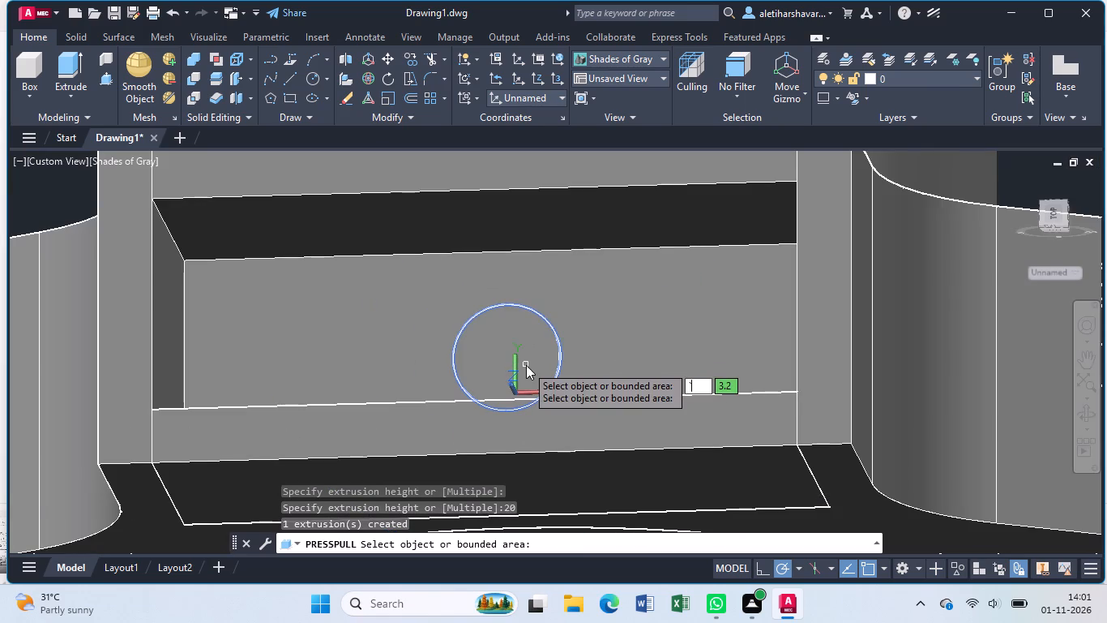
key(Escape)
Move the extruded cylinder away from the recess in the neck slot and delete it.
click(515, 357)
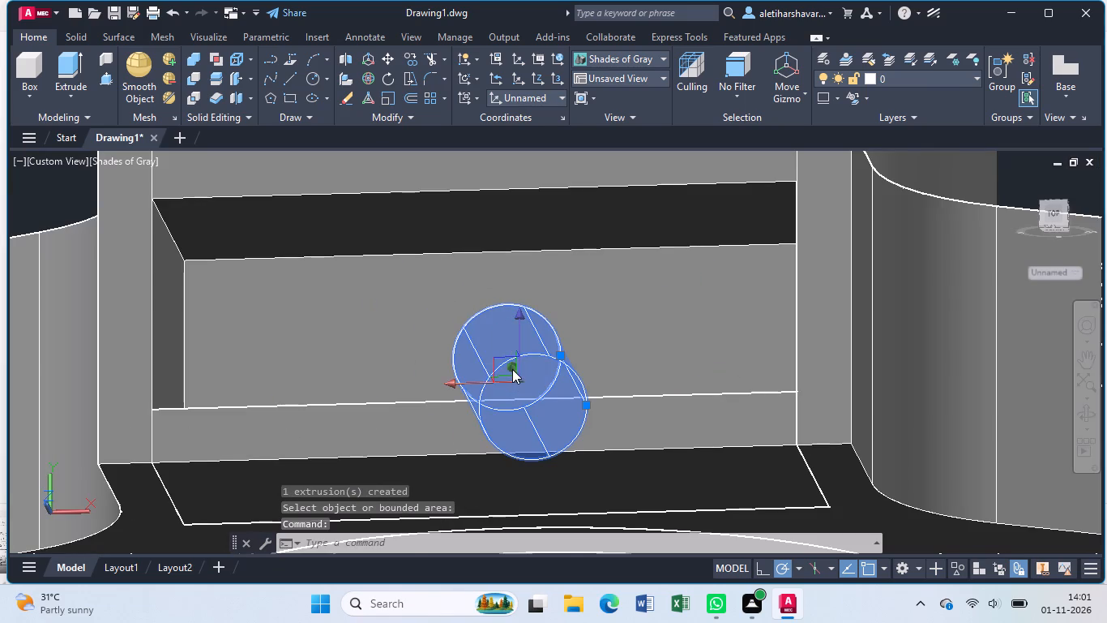
drag(513, 369, 520, 381)
click(93, 263)
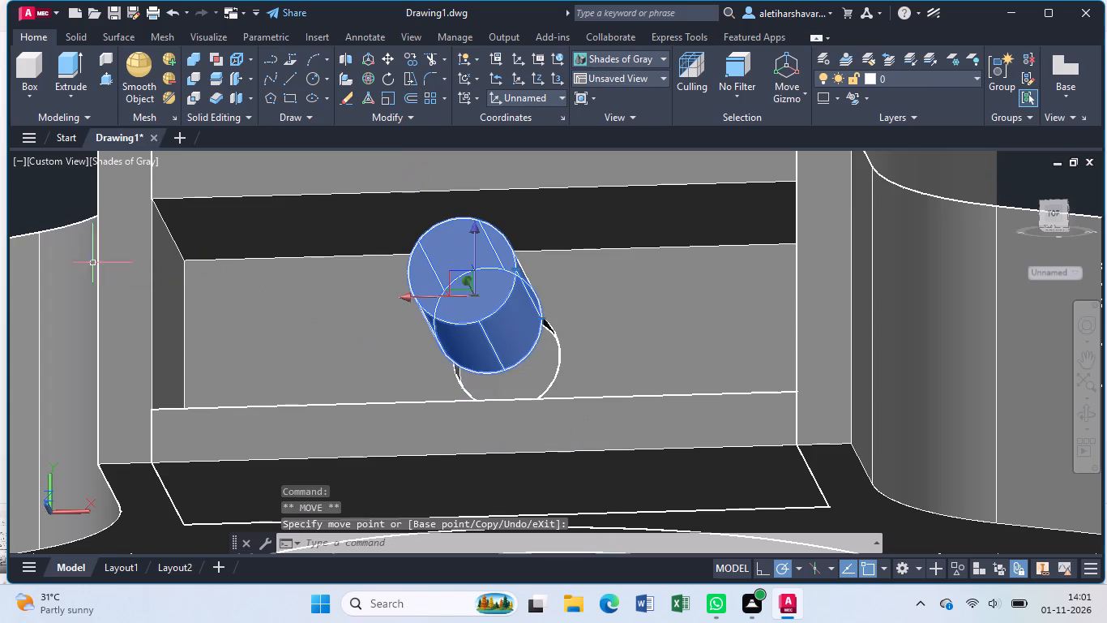
key(Escape)
click(484, 329)
key(Delete)
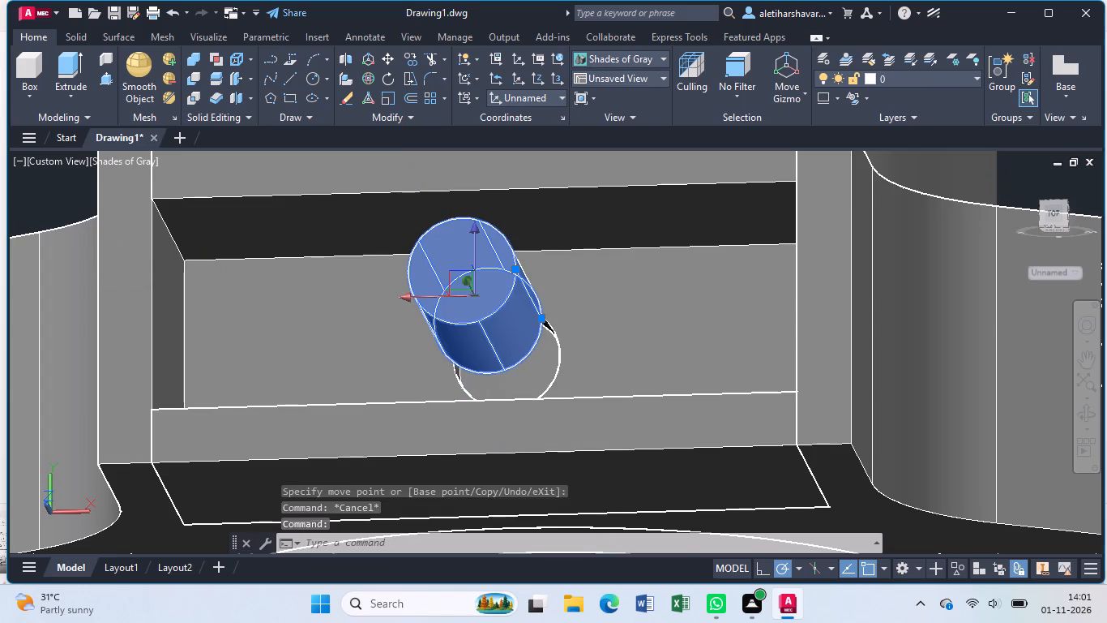
Press-pull the ring-shaped area around the central bore on the flange's underside to a height of 5.
scroll(483, 329, down, 3)
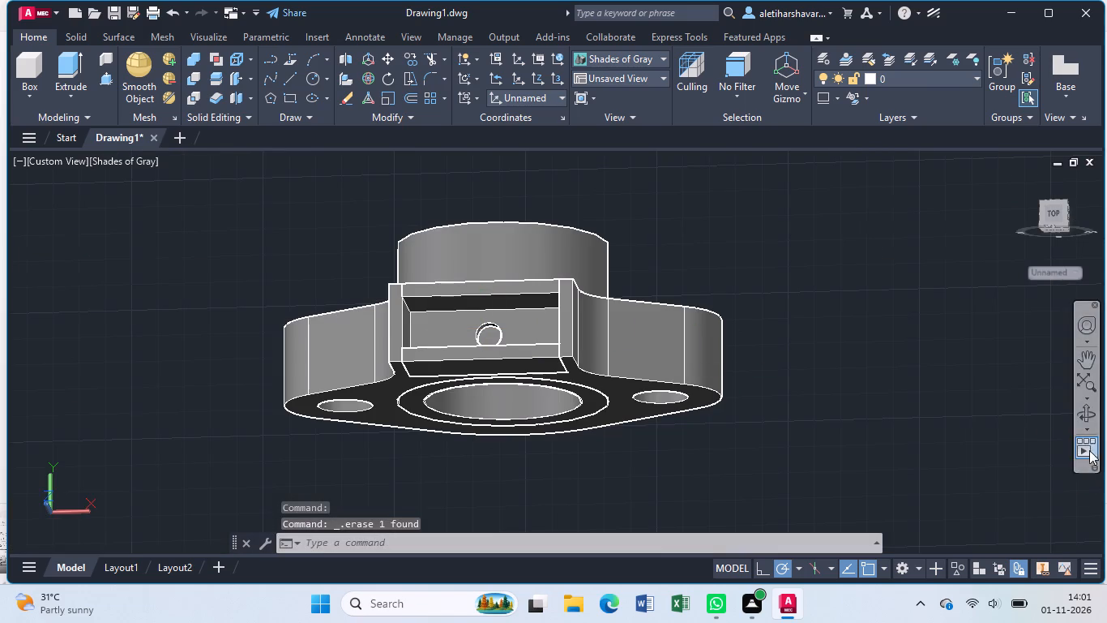
click(1088, 417)
drag(720, 446, 988, 381)
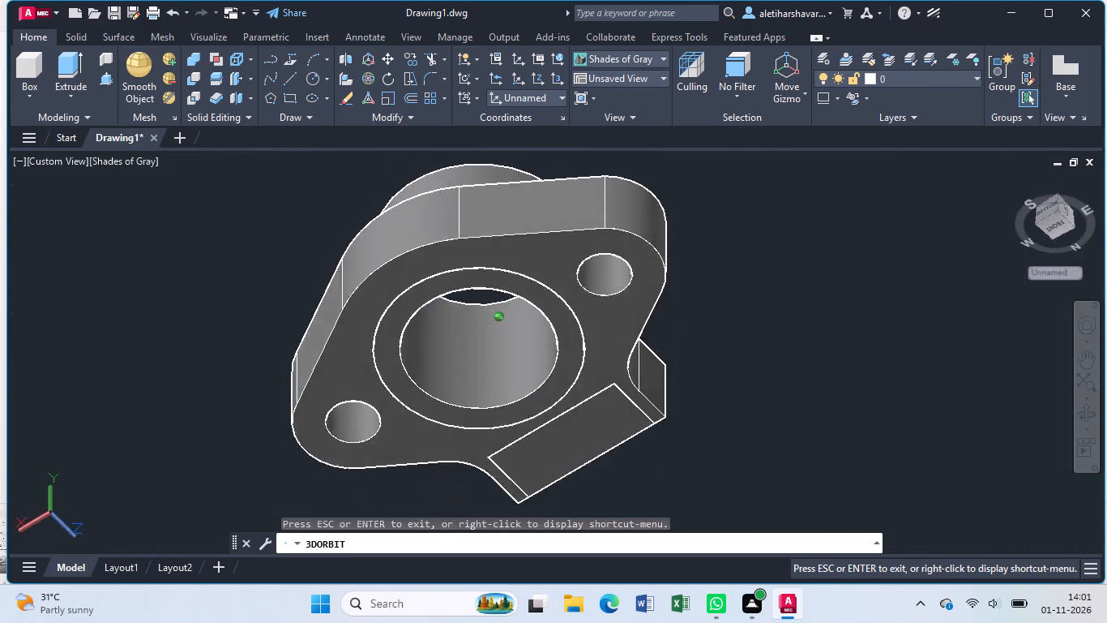
drag(988, 381, 607, 428)
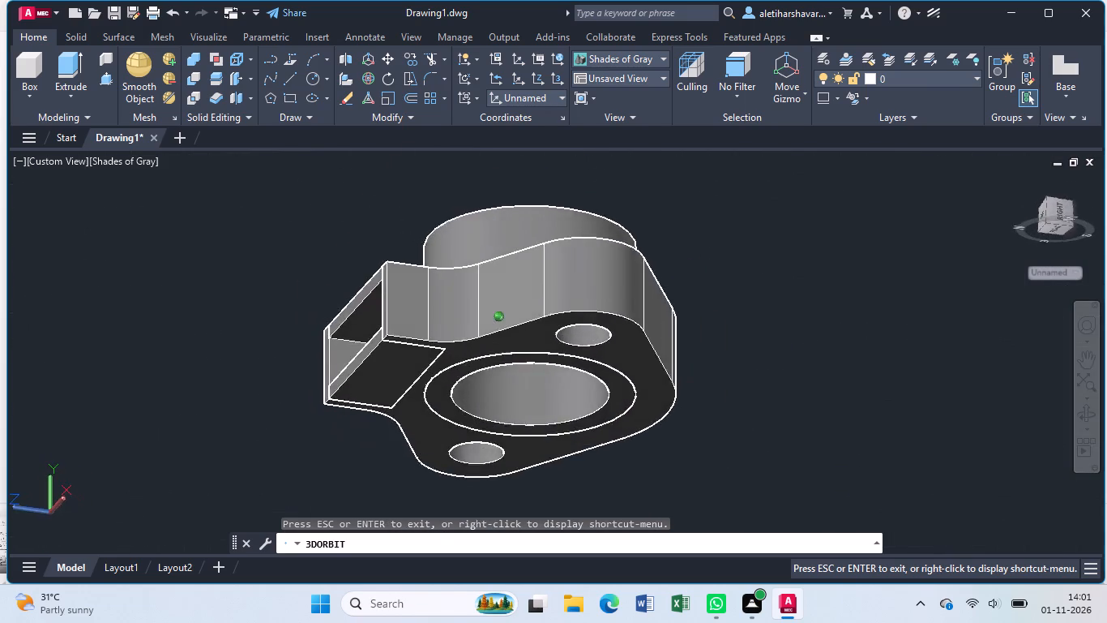
drag(607, 428, 648, 435)
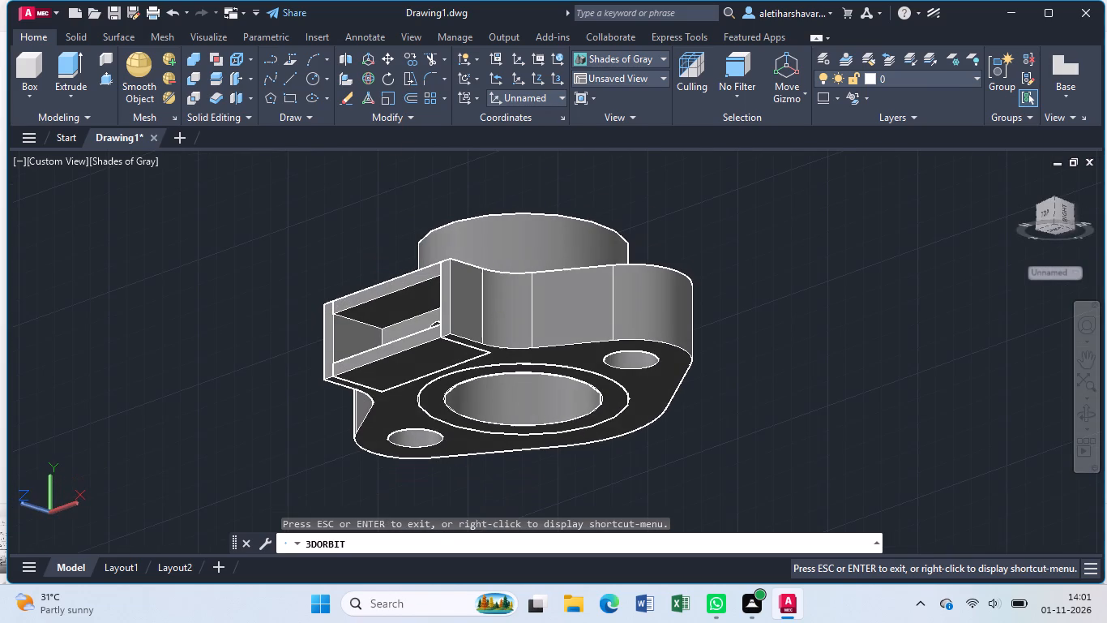
key(Escape)
key(Escape)
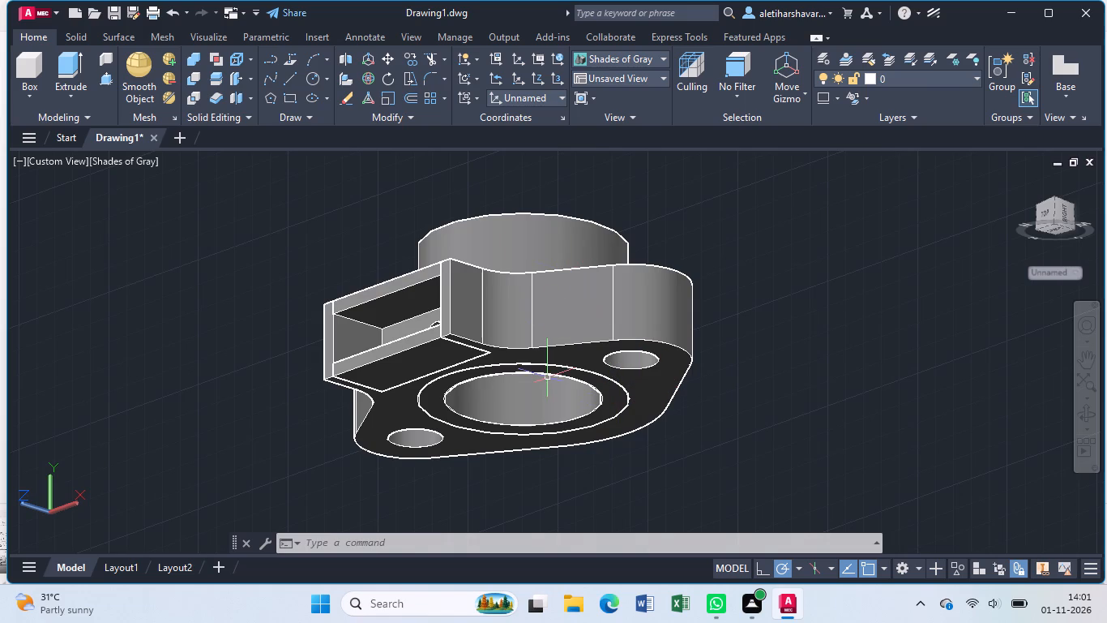
click(100, 74)
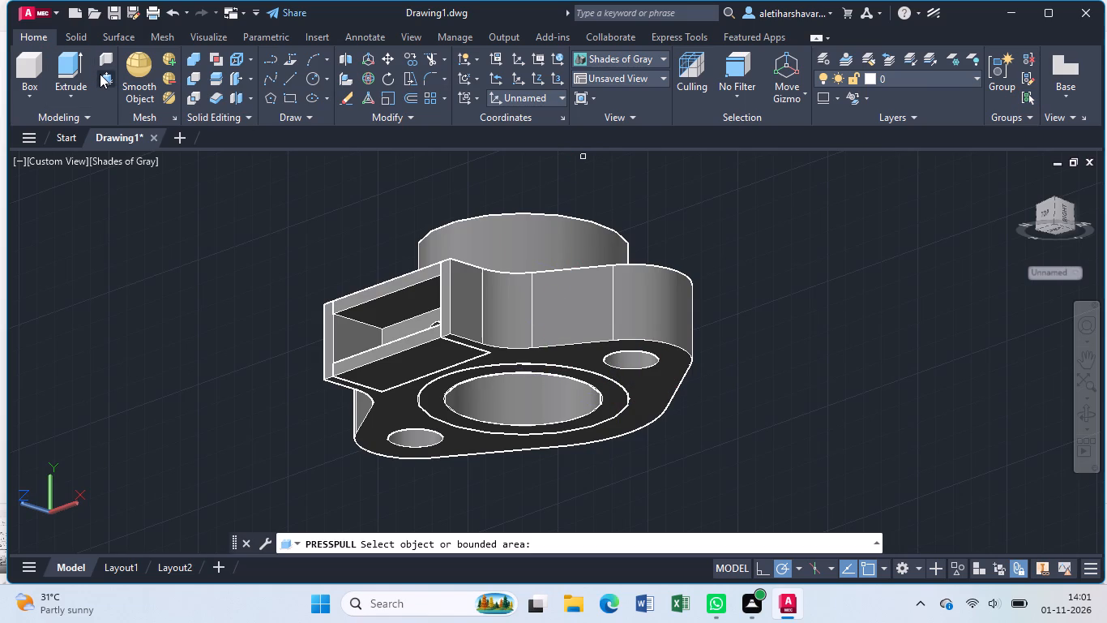
click(437, 393)
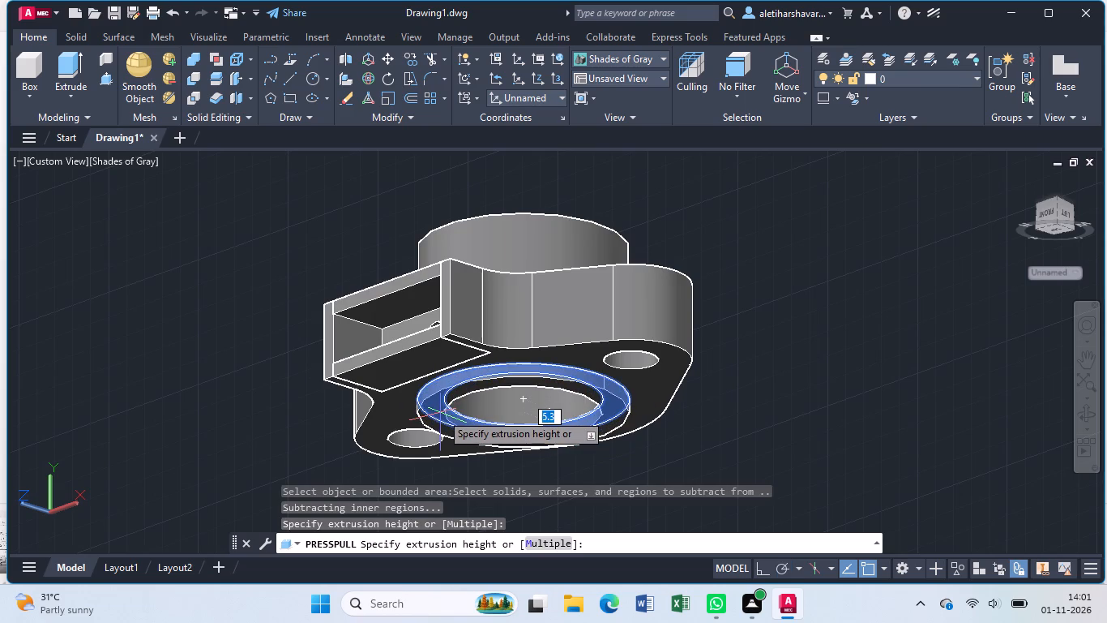
key(2)
key(BackSpace)
key(5)
key(Return)
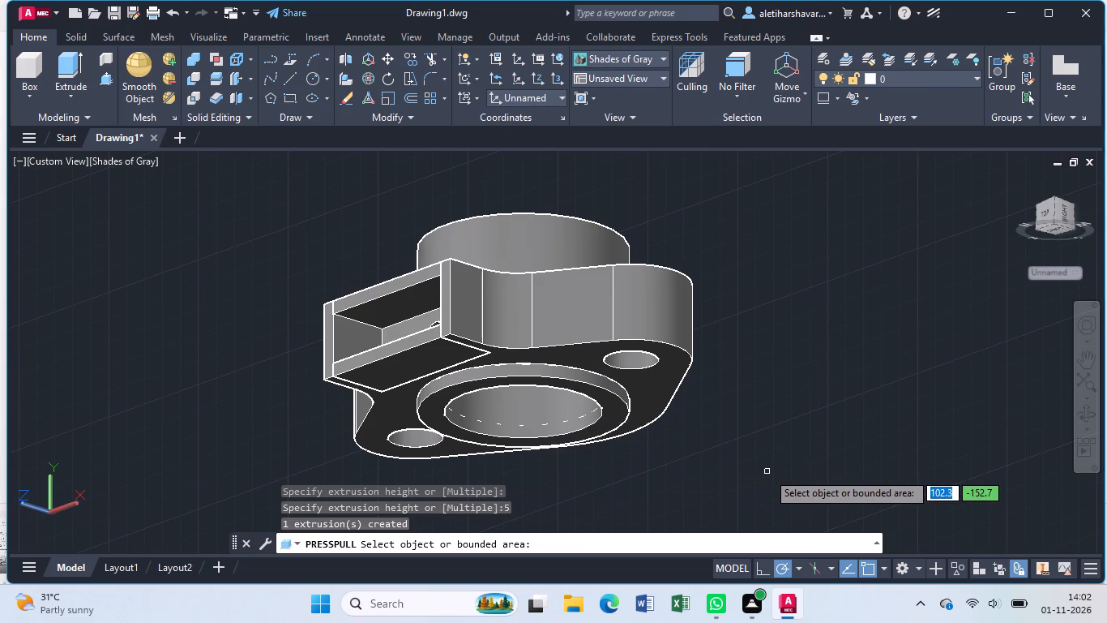
key(Escape)
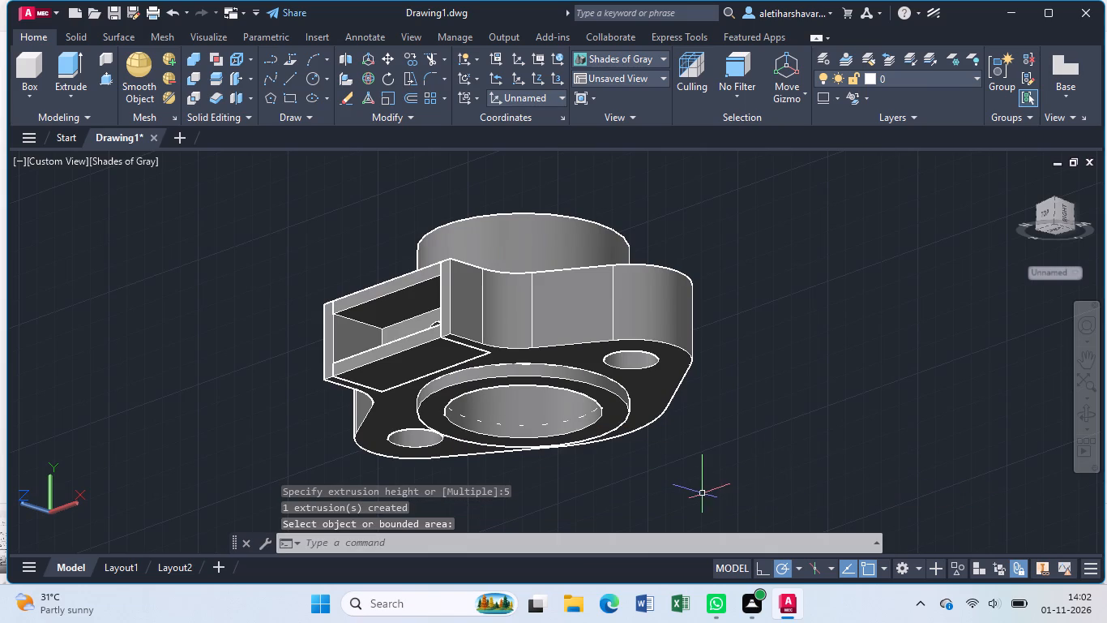
Press-pull the end face of the tall raised ring on the flange's upper side by 5.
click(1081, 413)
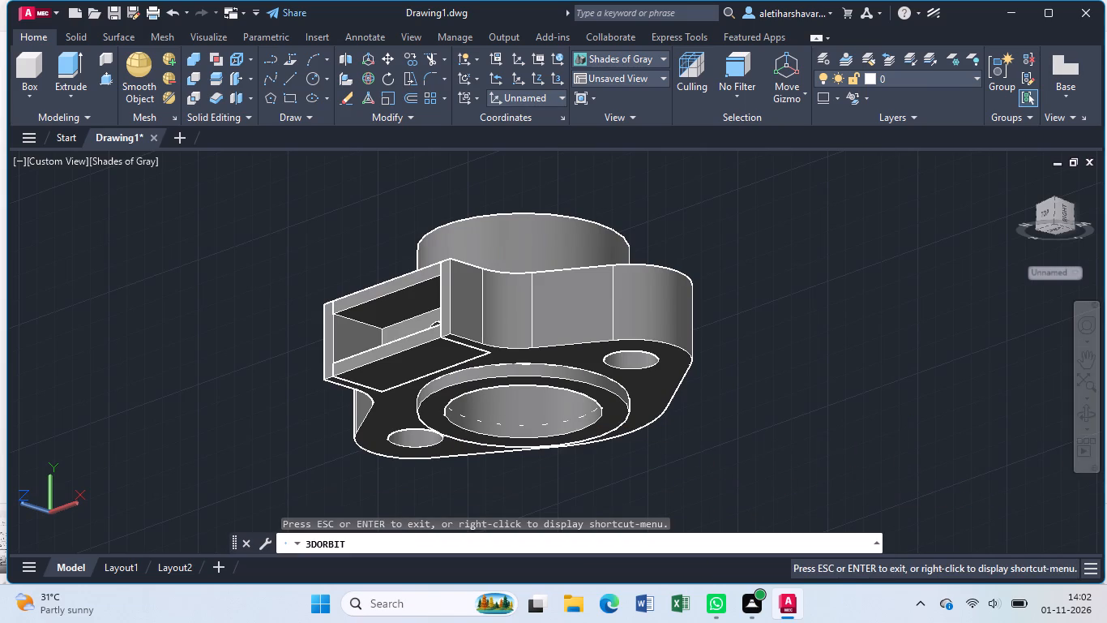
drag(806, 277, 824, 445)
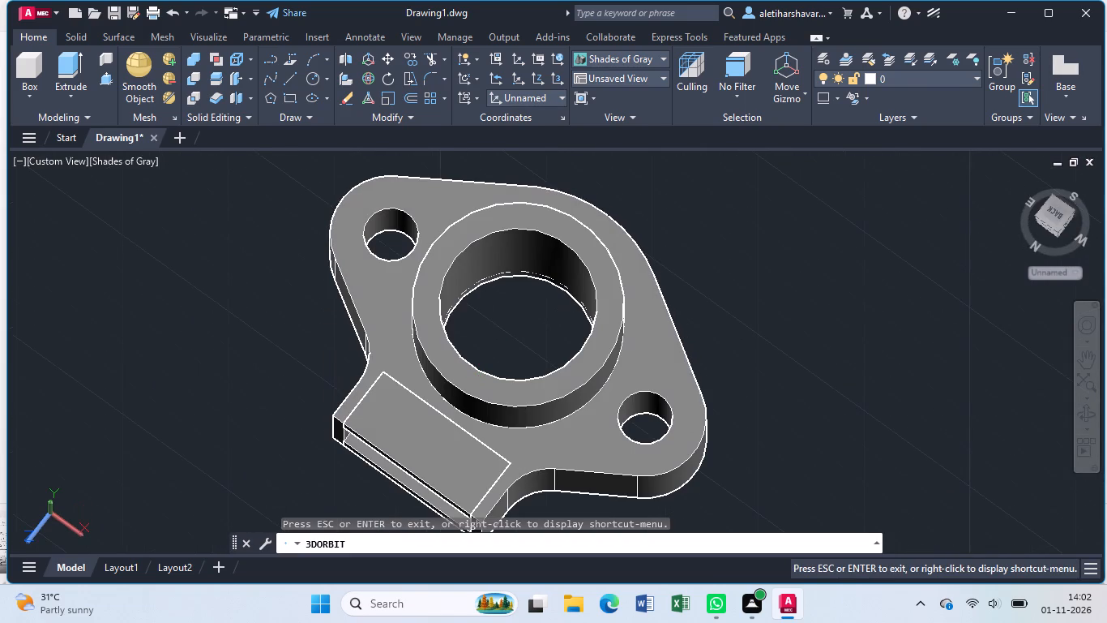
key(Escape)
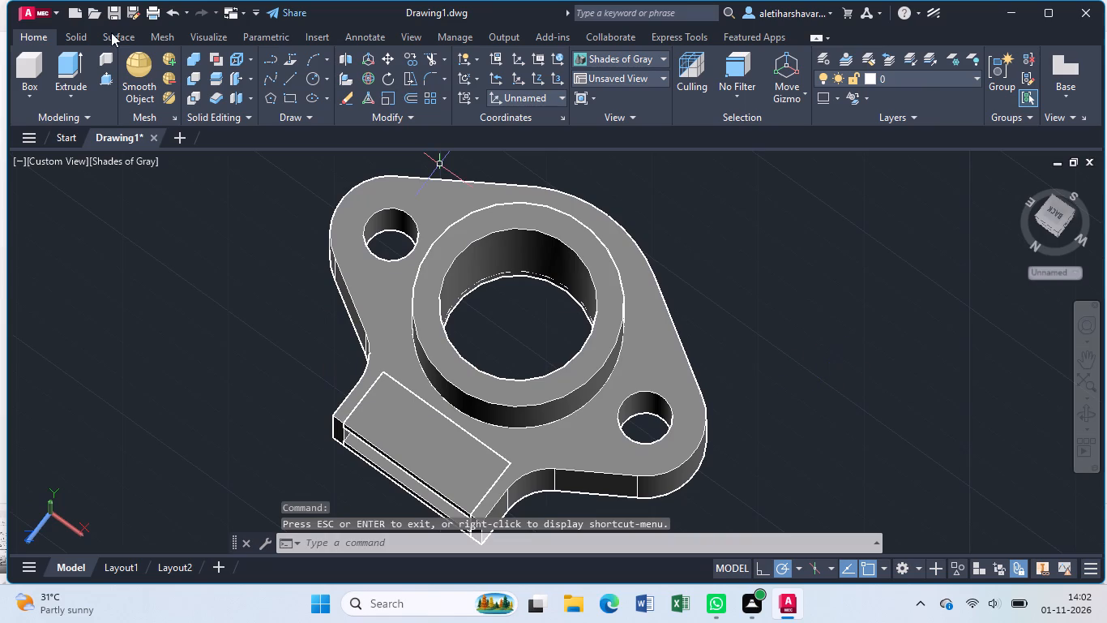
click(102, 71)
click(436, 273)
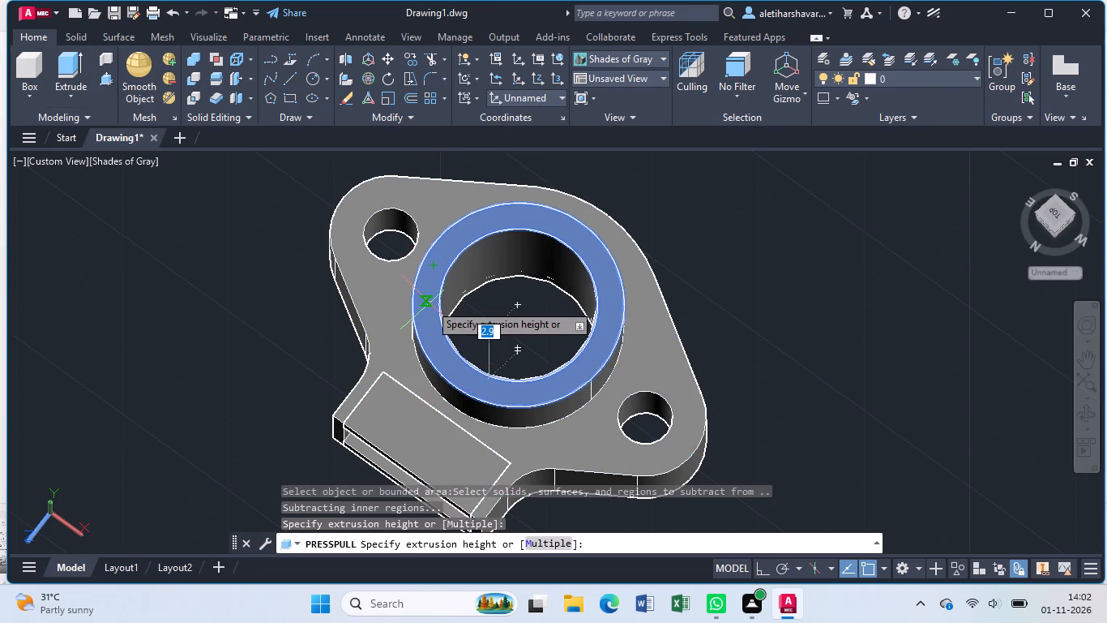
key(5)
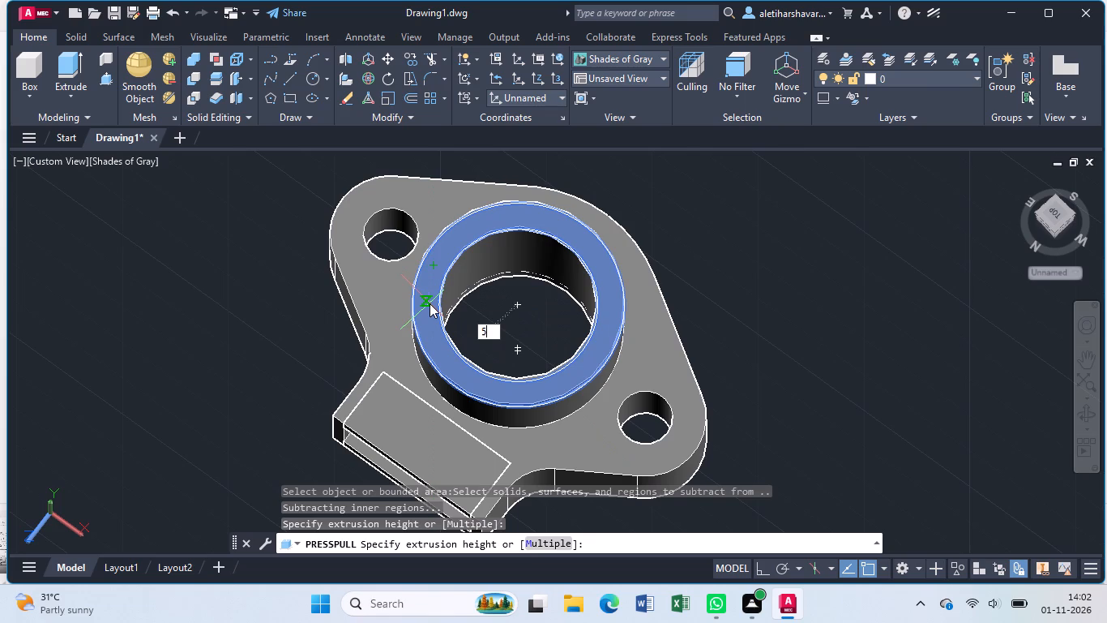
key(Return)
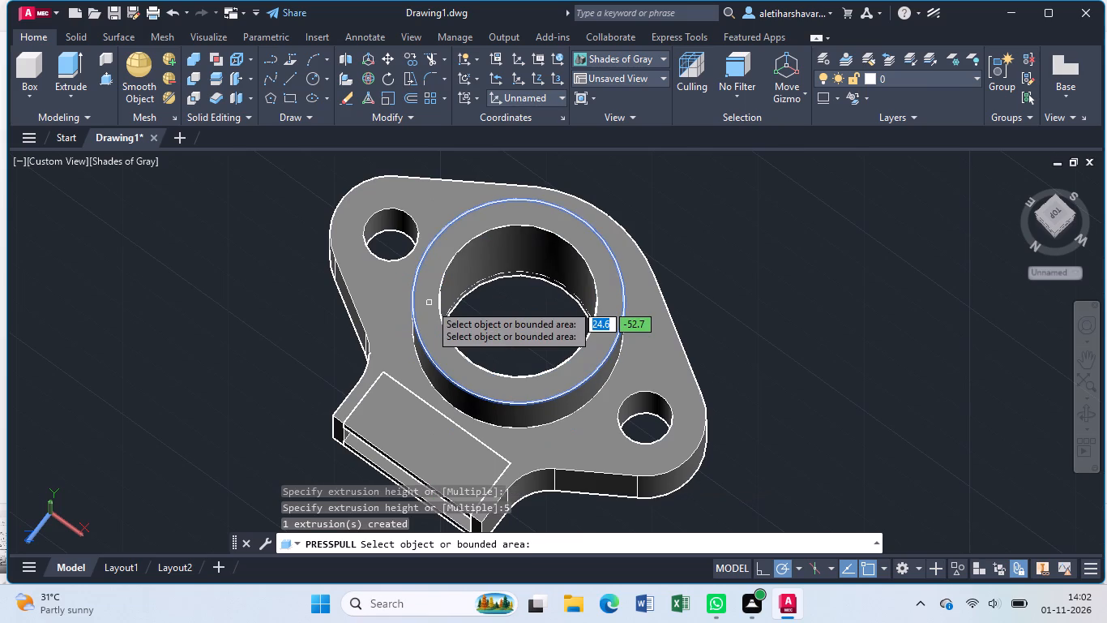
key(Escape)
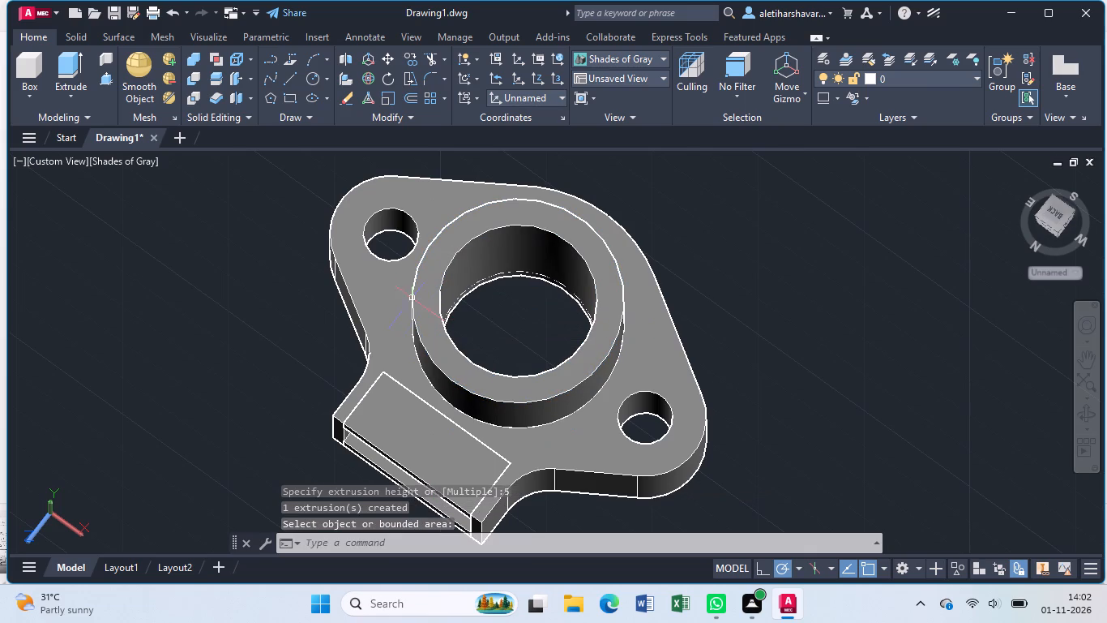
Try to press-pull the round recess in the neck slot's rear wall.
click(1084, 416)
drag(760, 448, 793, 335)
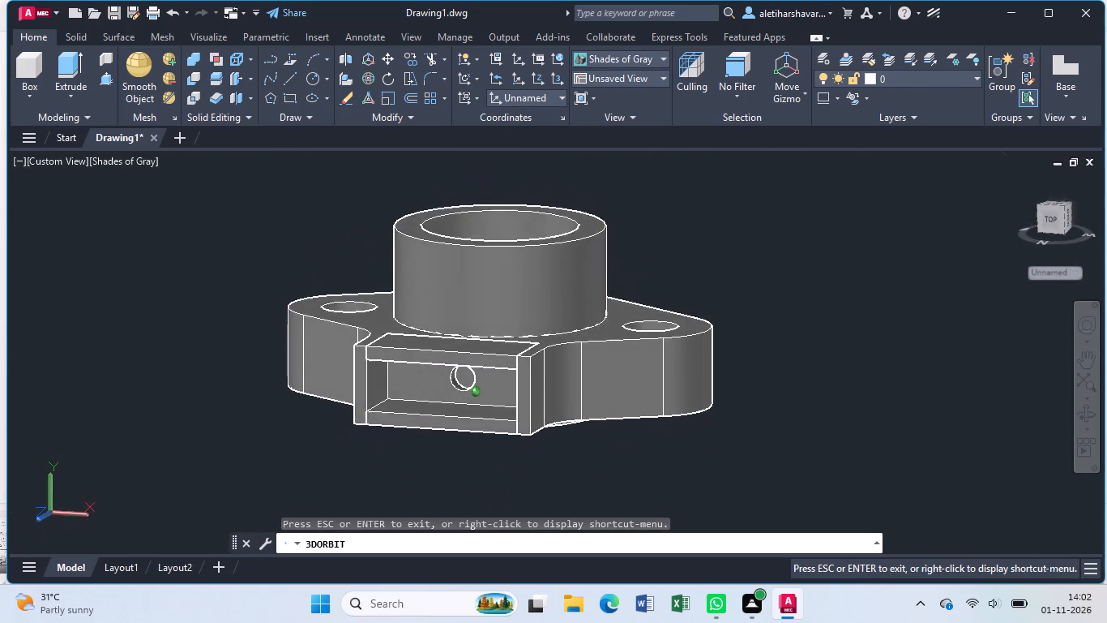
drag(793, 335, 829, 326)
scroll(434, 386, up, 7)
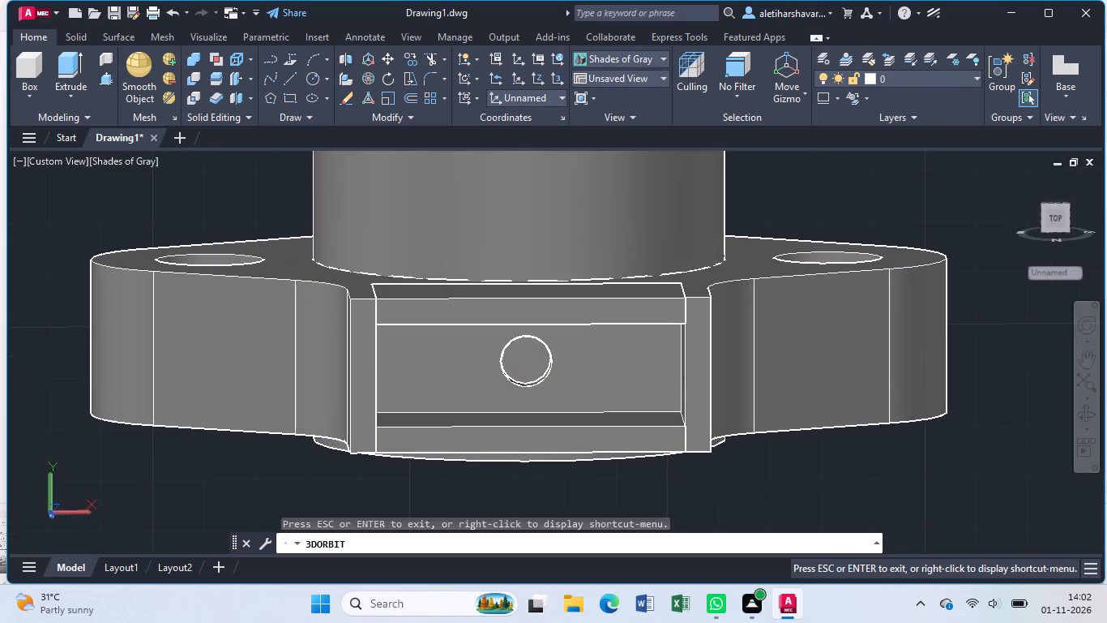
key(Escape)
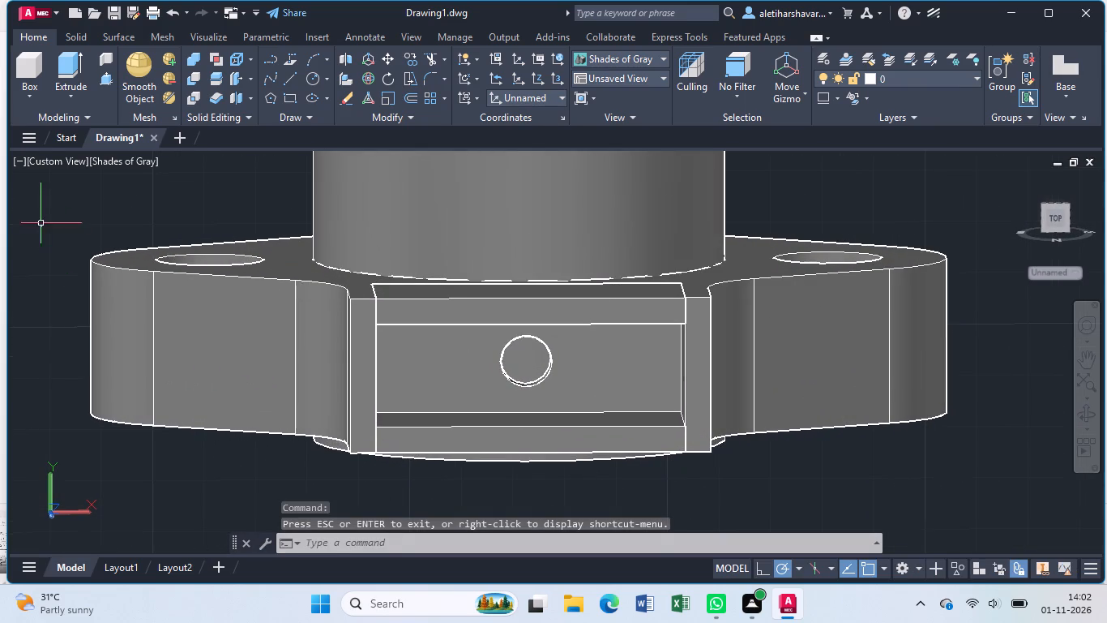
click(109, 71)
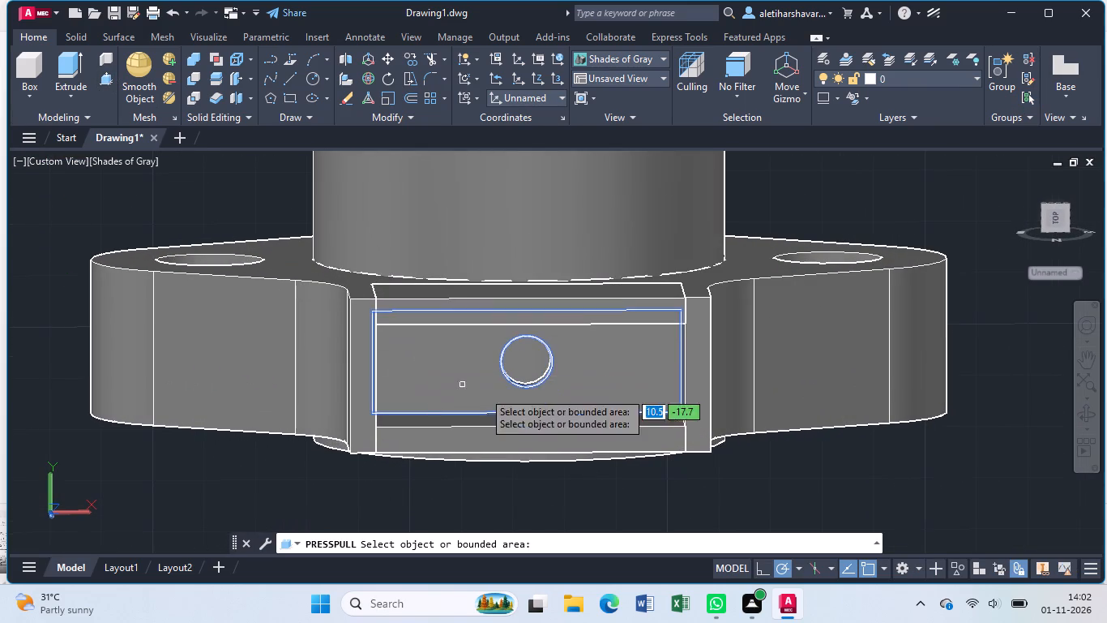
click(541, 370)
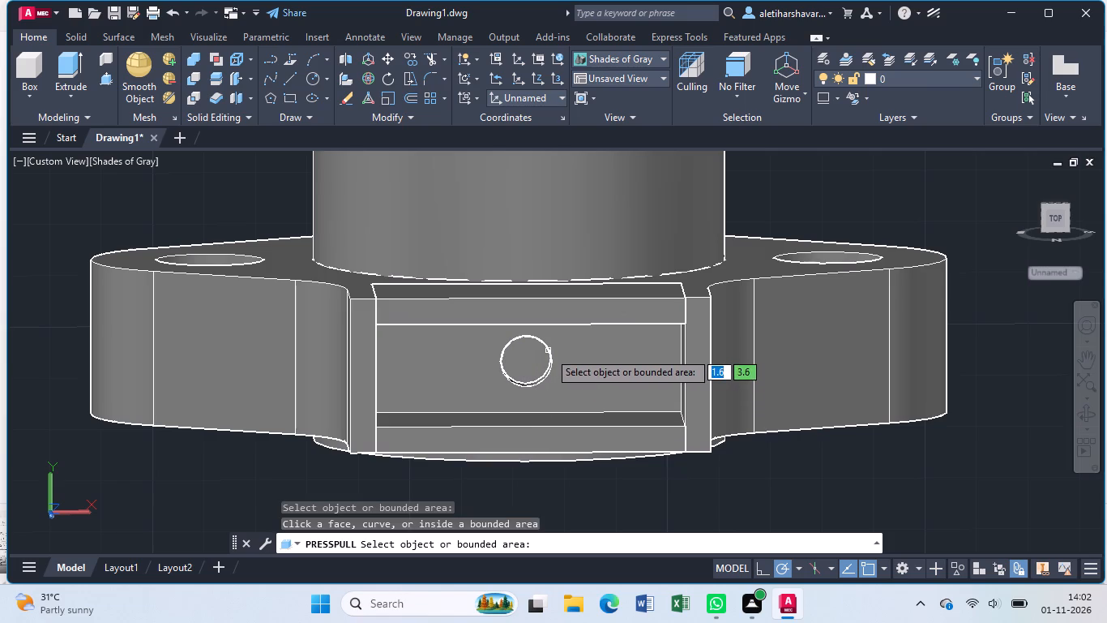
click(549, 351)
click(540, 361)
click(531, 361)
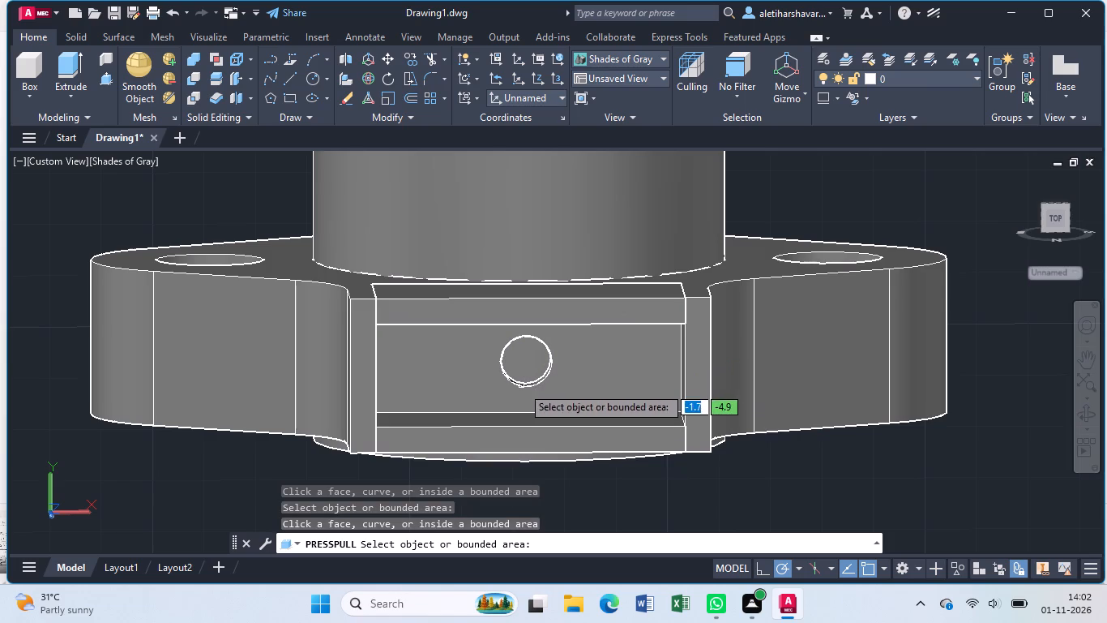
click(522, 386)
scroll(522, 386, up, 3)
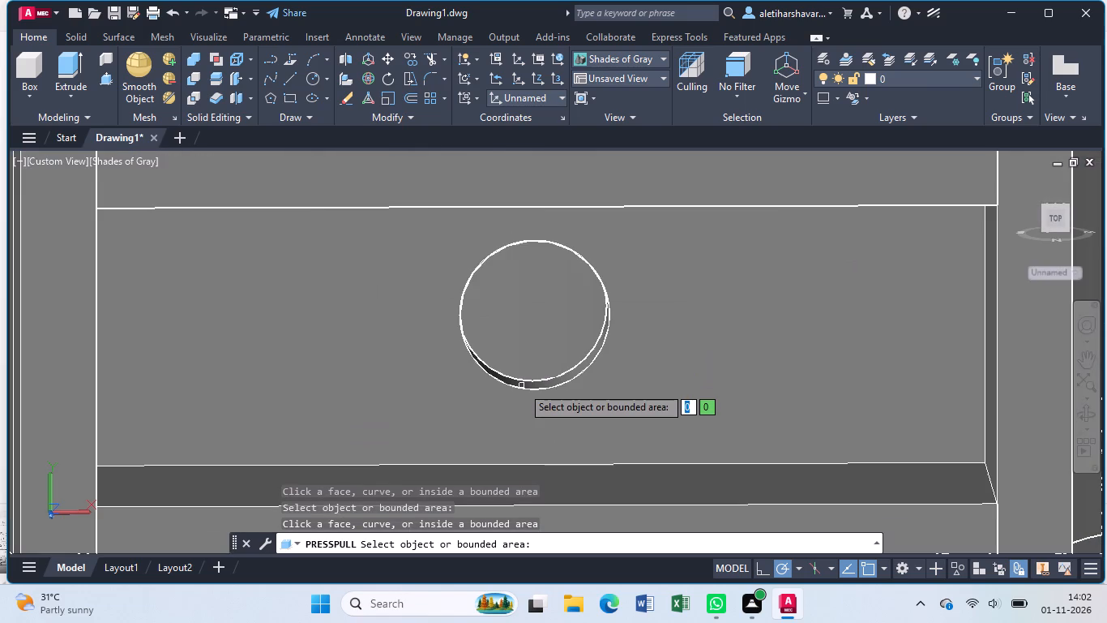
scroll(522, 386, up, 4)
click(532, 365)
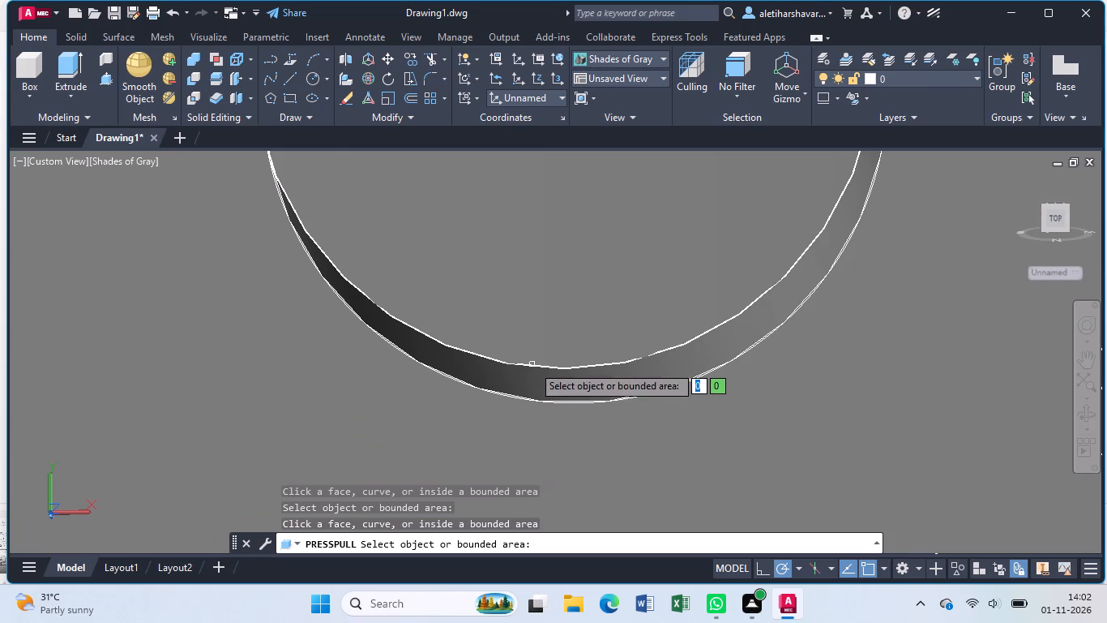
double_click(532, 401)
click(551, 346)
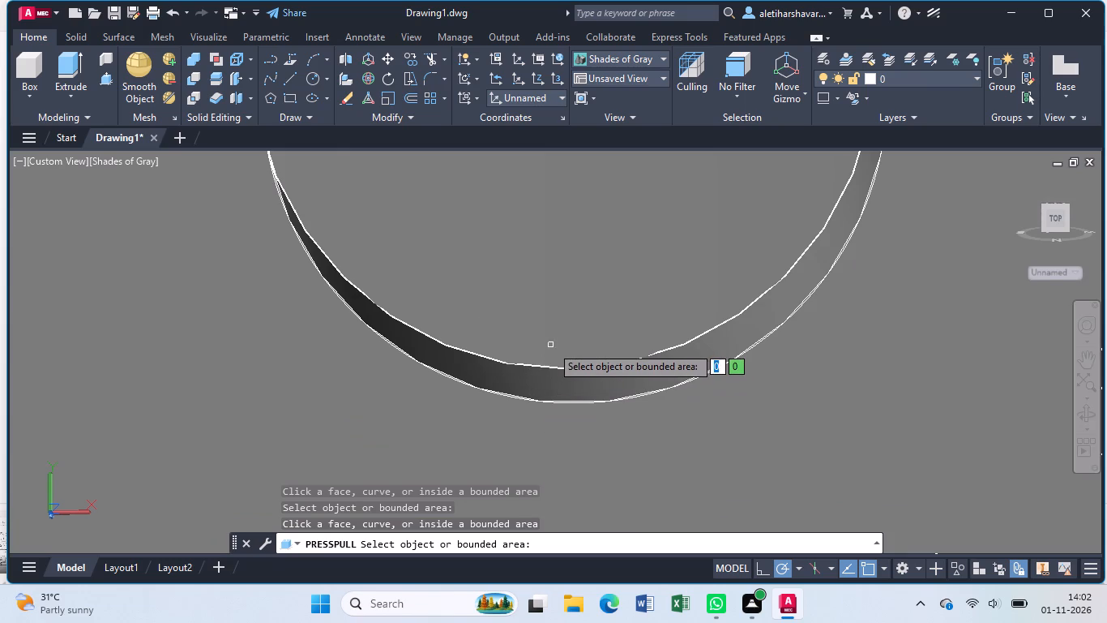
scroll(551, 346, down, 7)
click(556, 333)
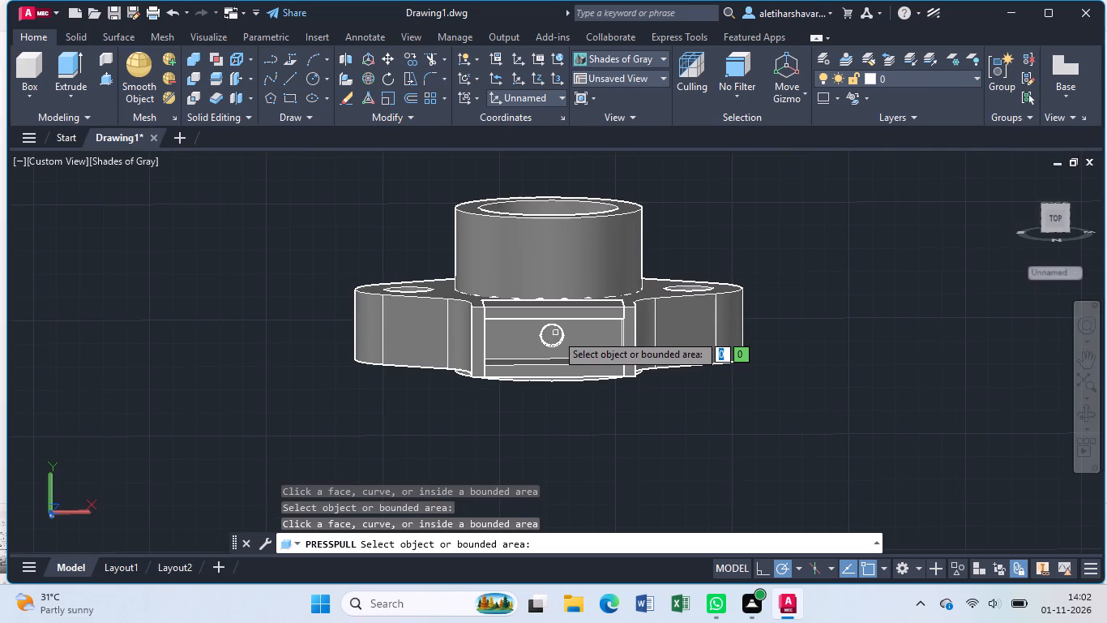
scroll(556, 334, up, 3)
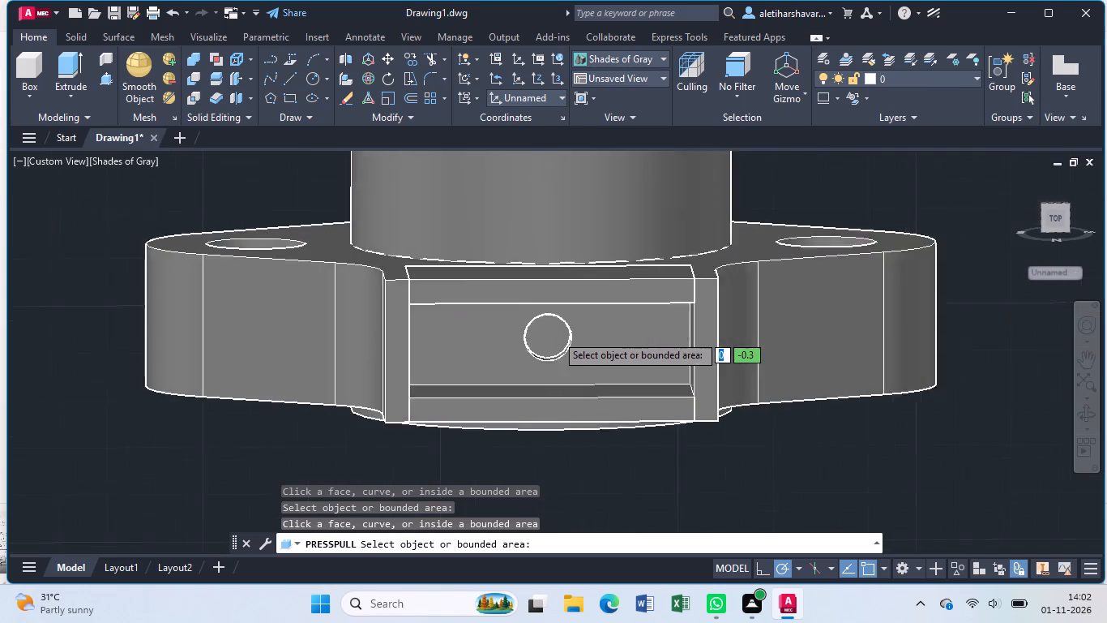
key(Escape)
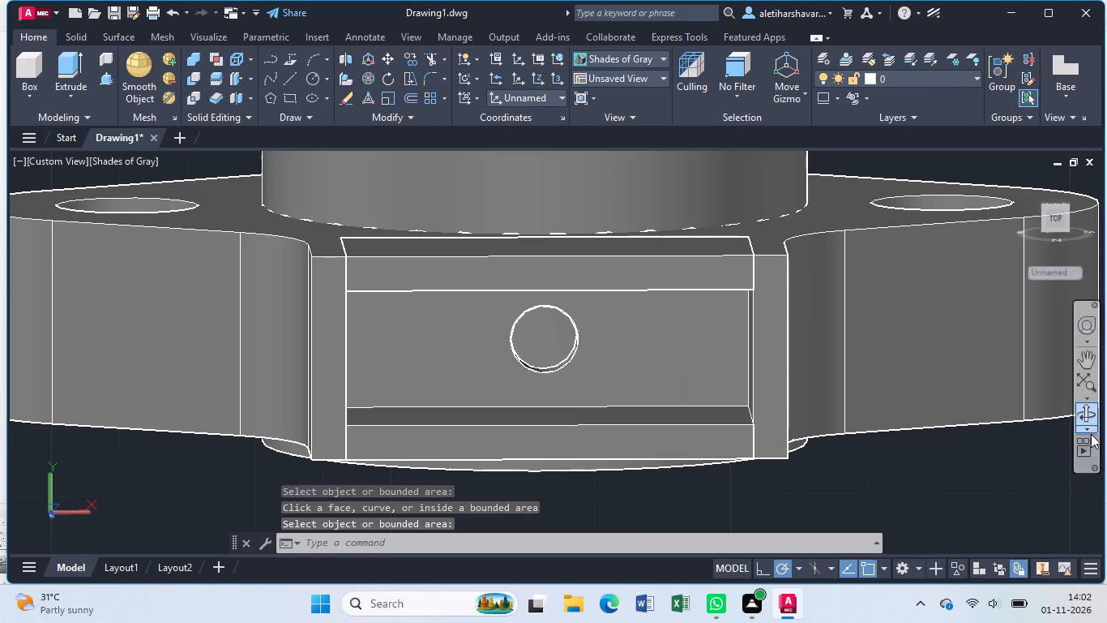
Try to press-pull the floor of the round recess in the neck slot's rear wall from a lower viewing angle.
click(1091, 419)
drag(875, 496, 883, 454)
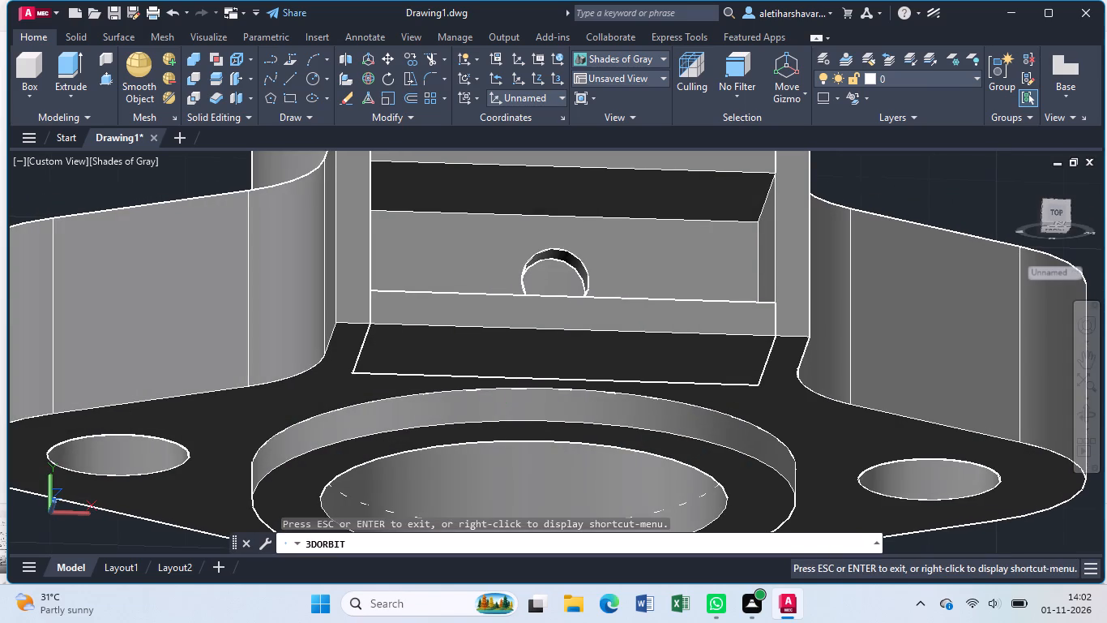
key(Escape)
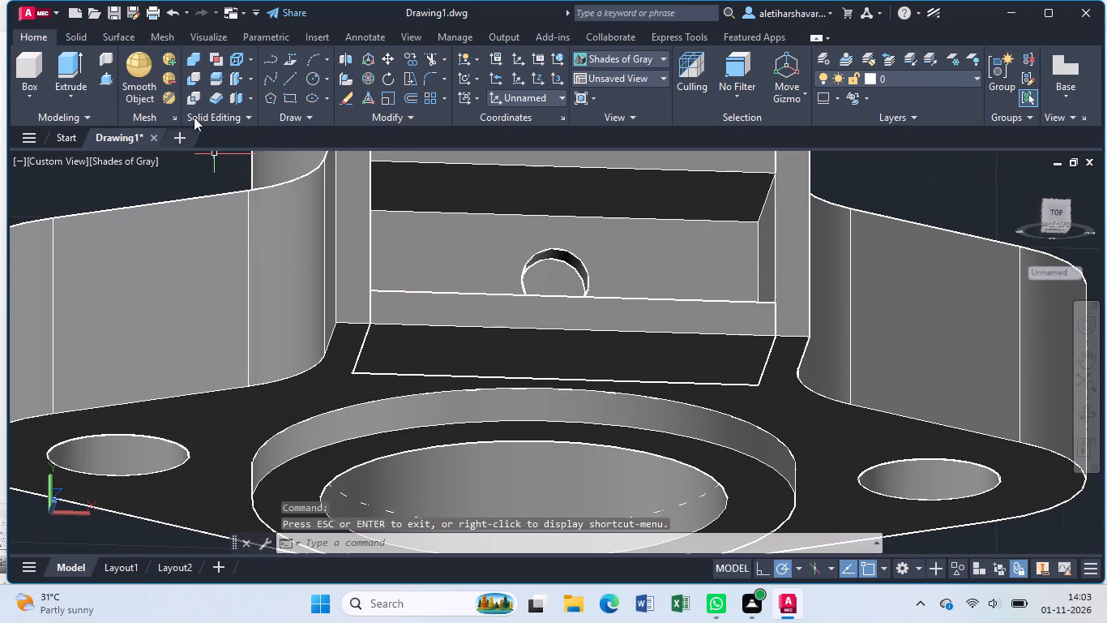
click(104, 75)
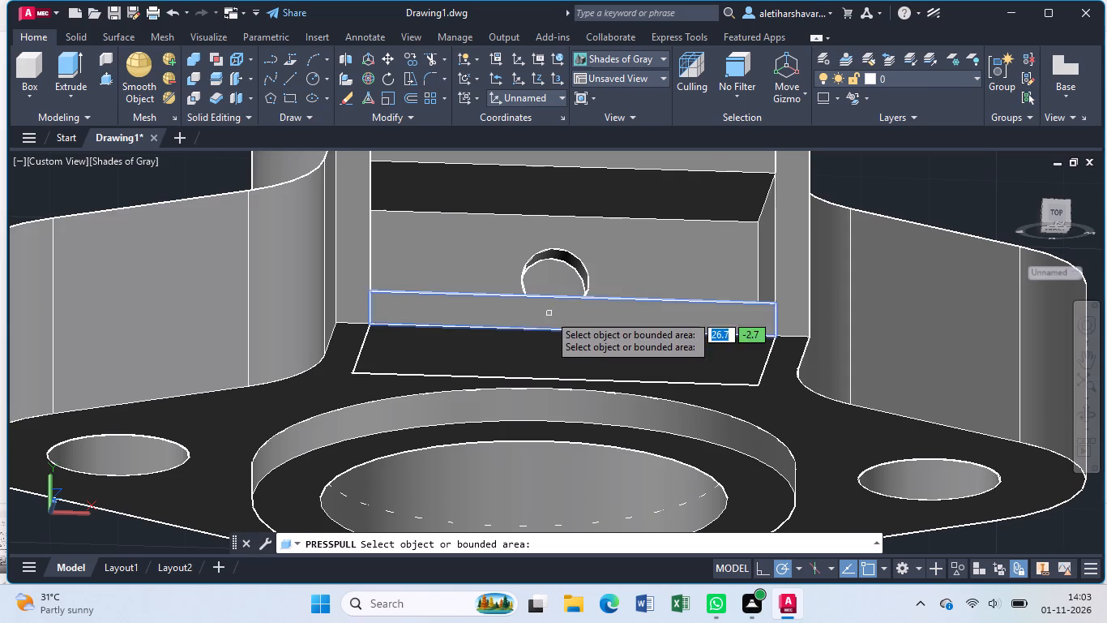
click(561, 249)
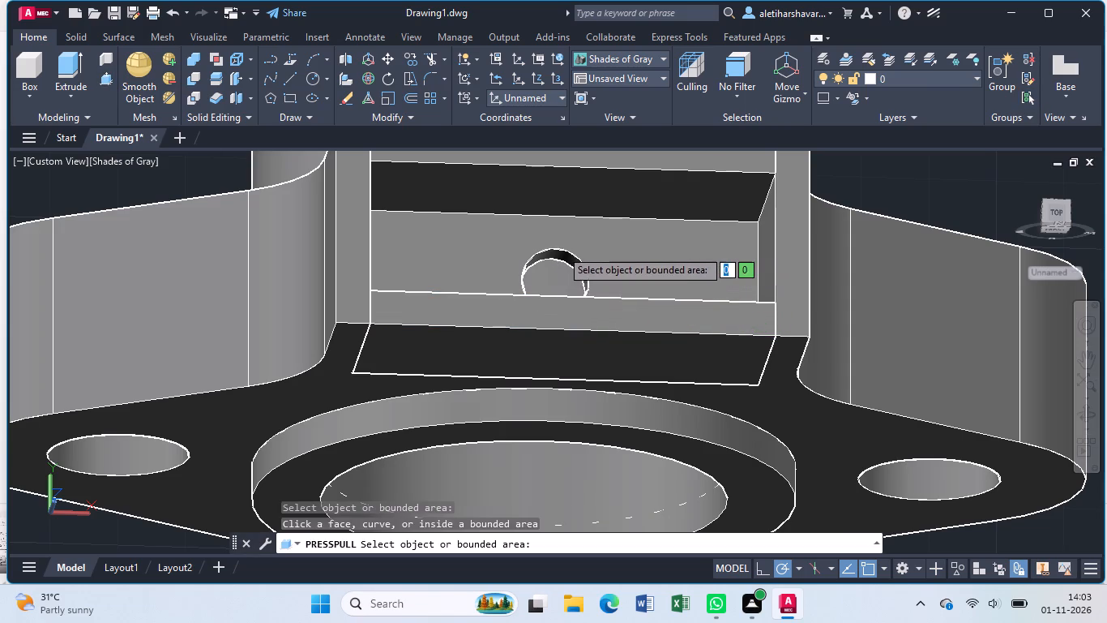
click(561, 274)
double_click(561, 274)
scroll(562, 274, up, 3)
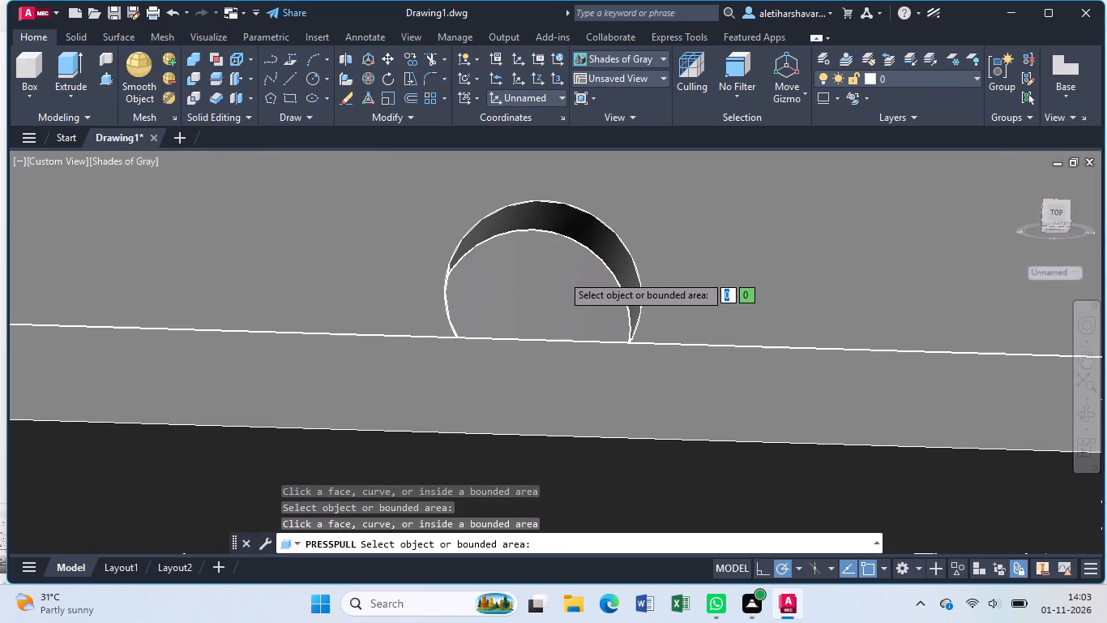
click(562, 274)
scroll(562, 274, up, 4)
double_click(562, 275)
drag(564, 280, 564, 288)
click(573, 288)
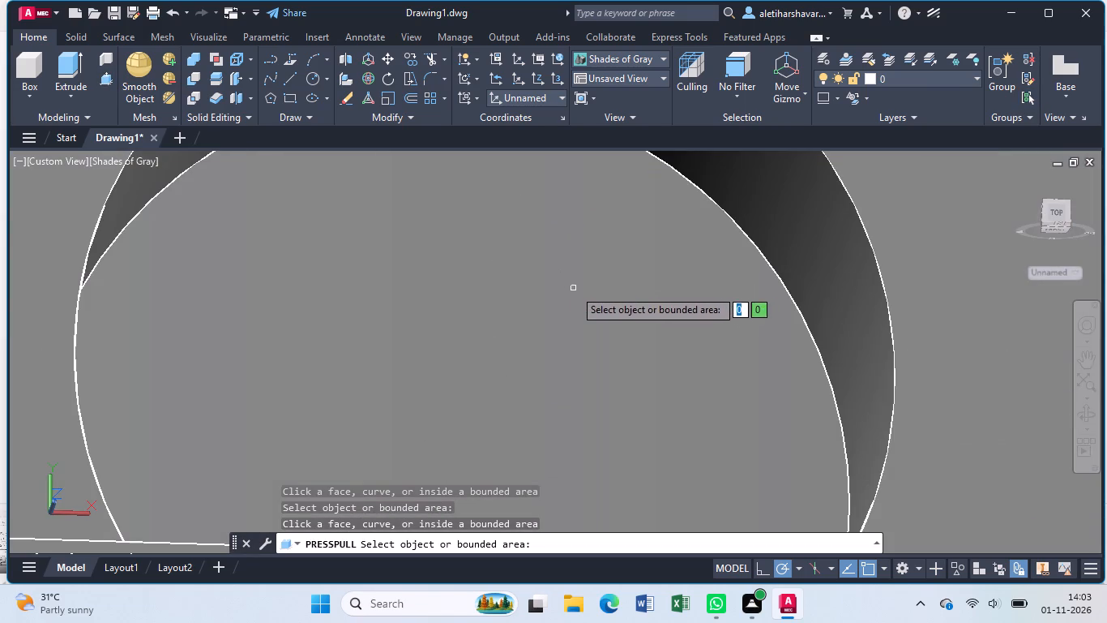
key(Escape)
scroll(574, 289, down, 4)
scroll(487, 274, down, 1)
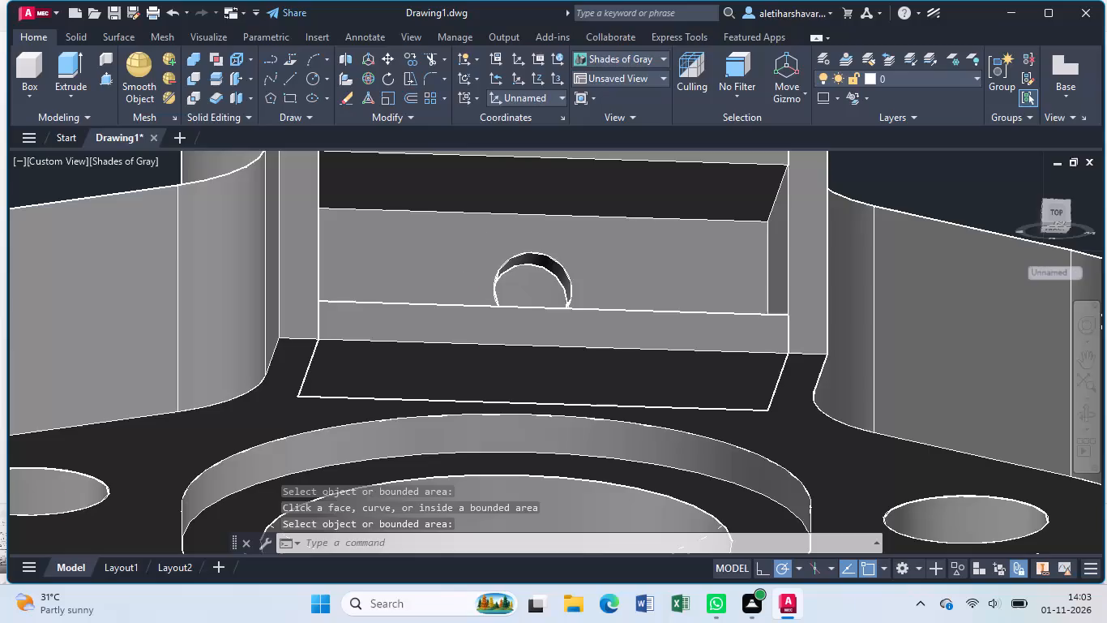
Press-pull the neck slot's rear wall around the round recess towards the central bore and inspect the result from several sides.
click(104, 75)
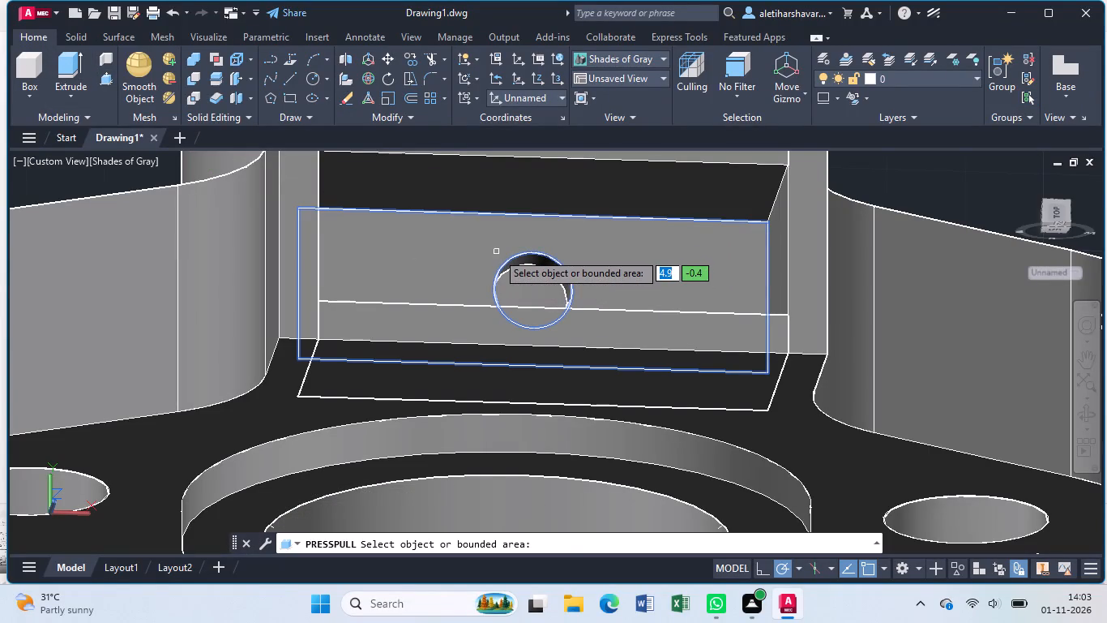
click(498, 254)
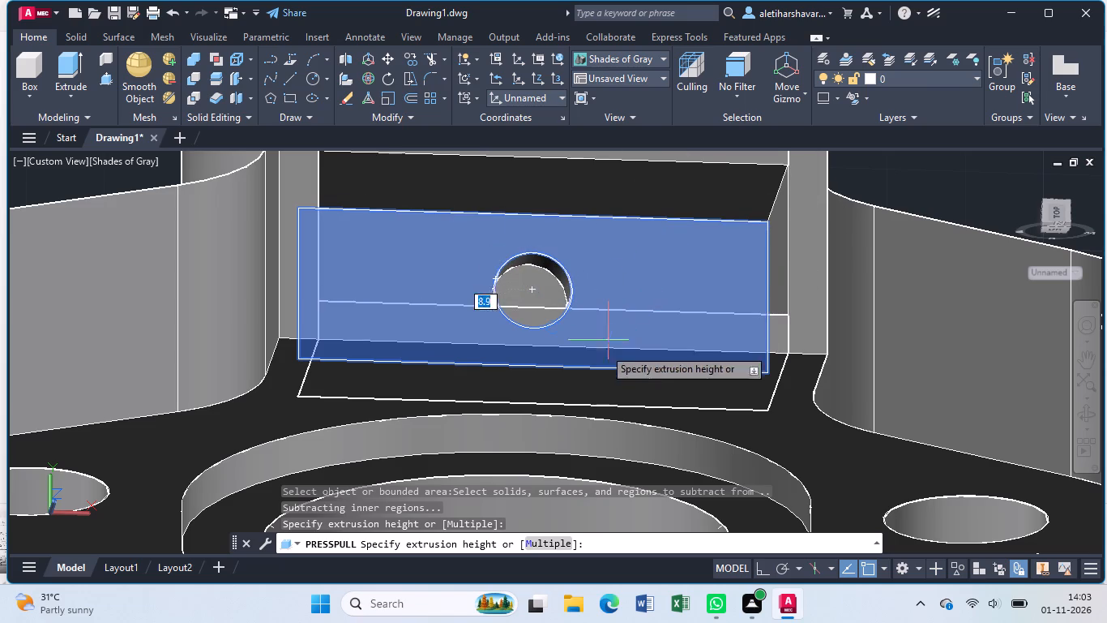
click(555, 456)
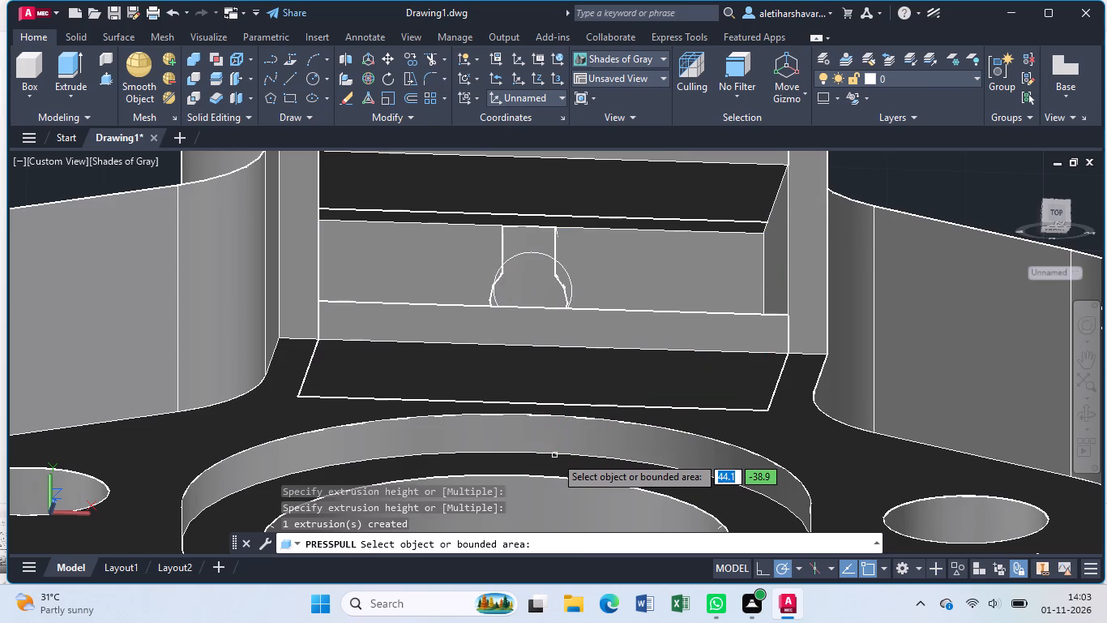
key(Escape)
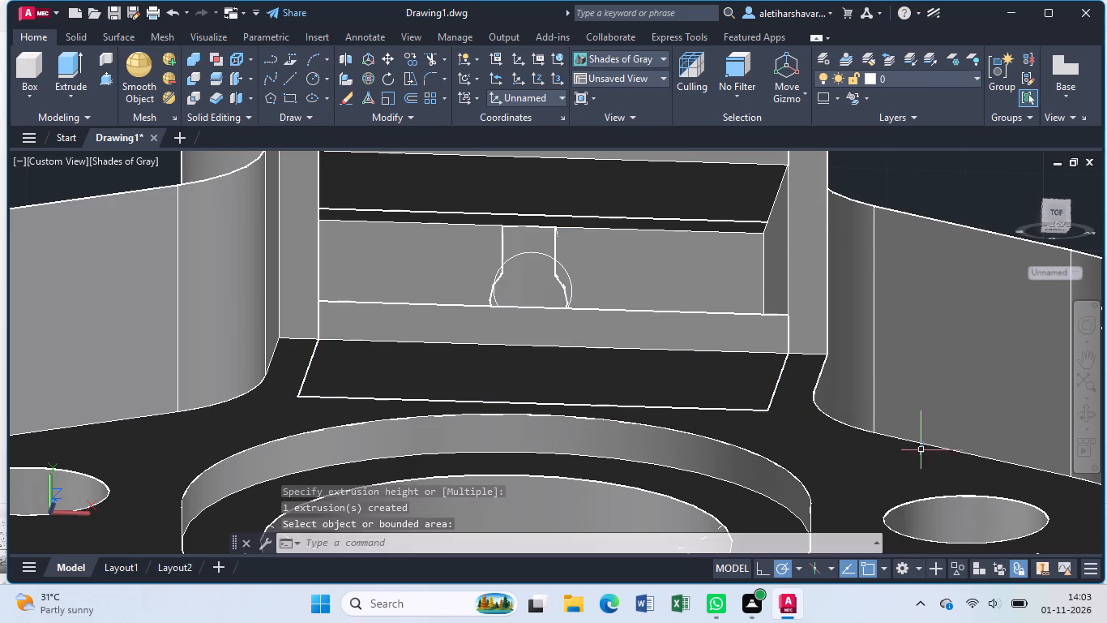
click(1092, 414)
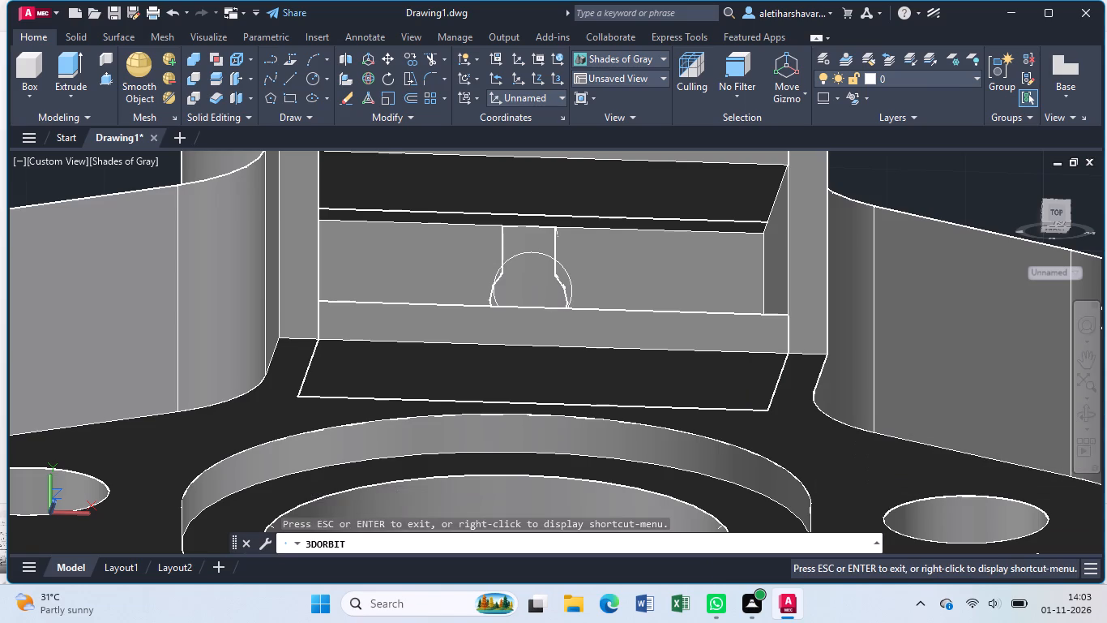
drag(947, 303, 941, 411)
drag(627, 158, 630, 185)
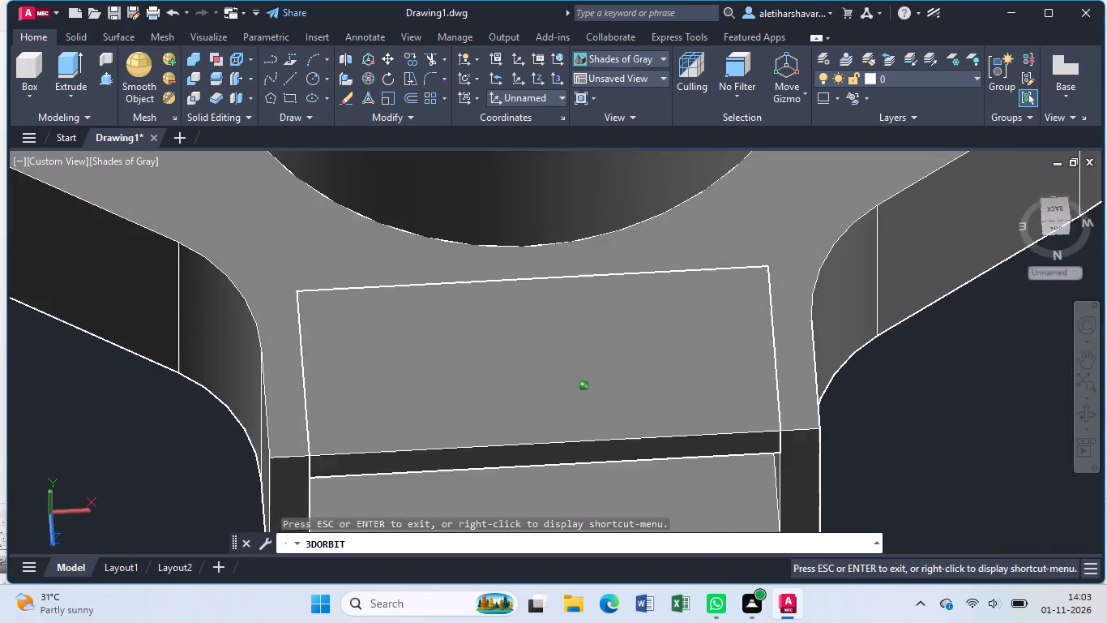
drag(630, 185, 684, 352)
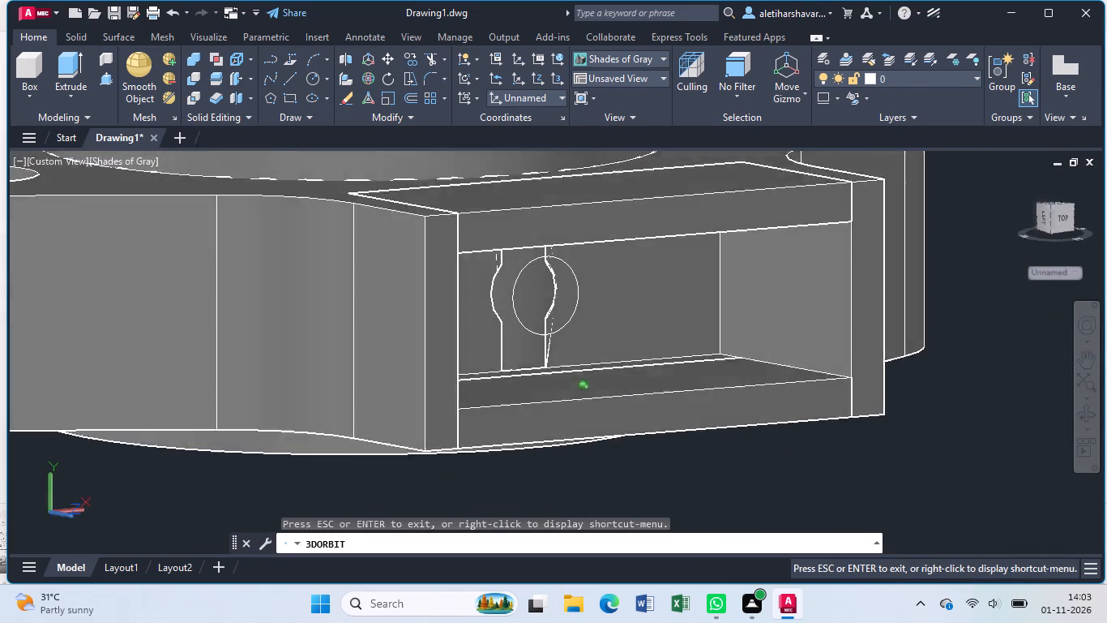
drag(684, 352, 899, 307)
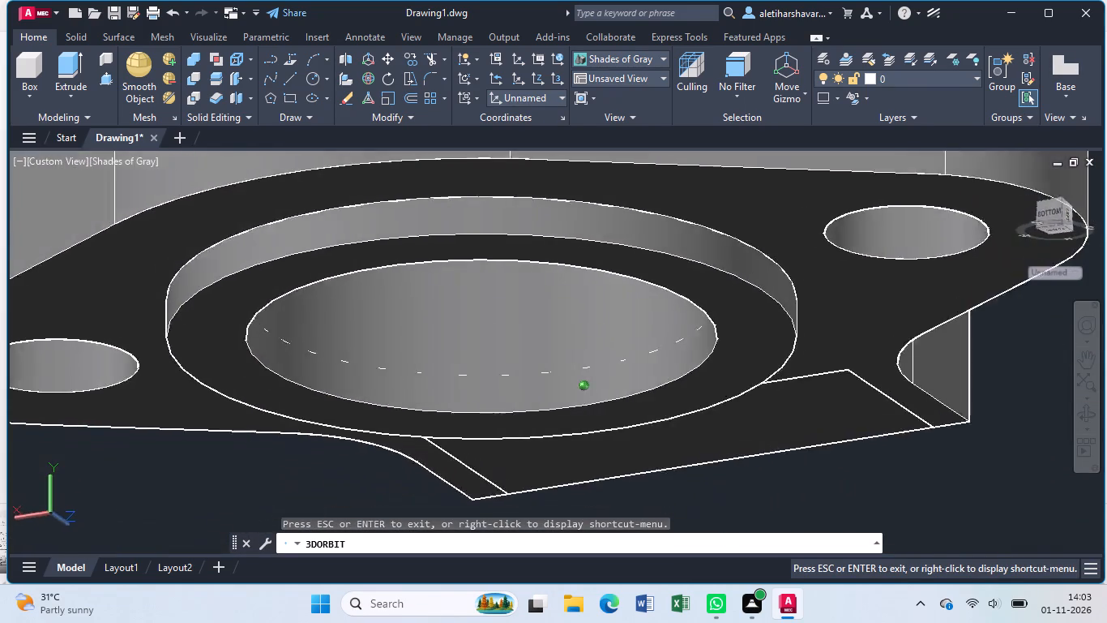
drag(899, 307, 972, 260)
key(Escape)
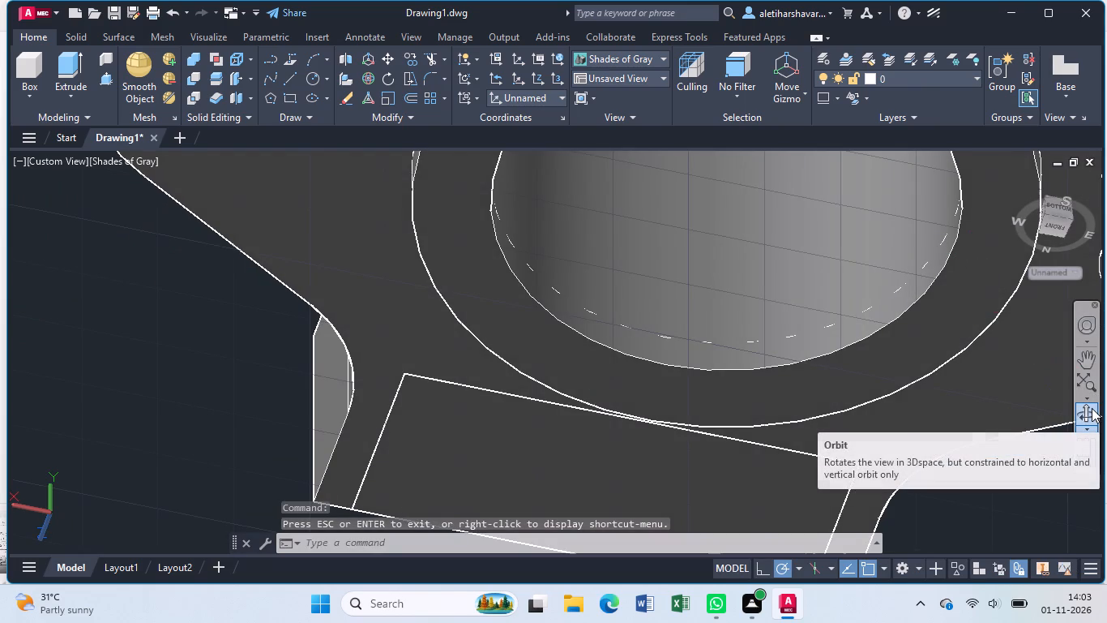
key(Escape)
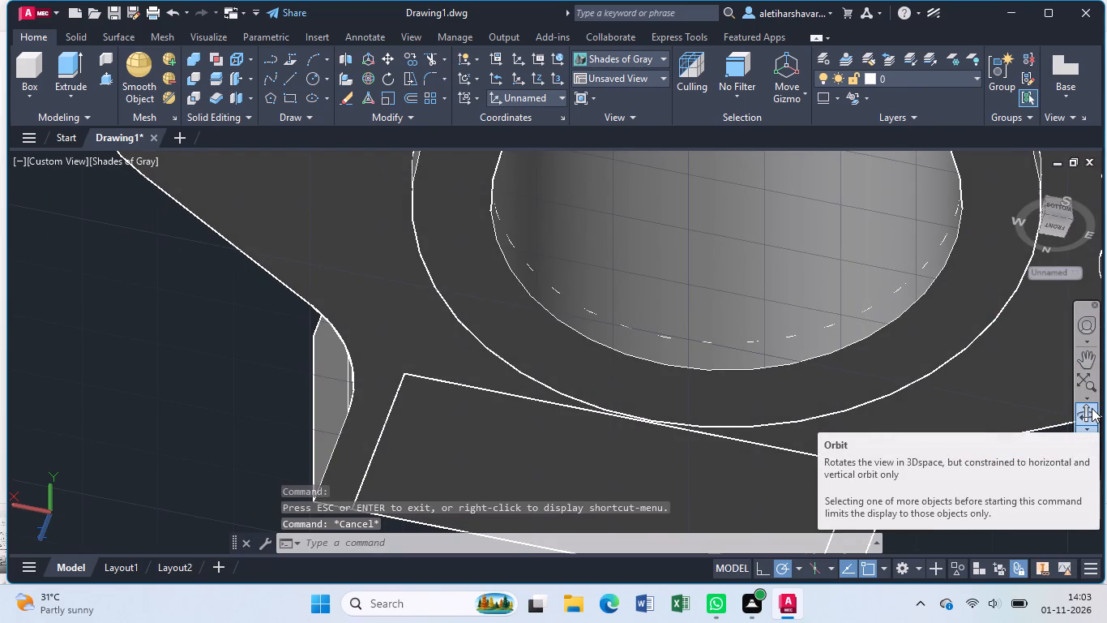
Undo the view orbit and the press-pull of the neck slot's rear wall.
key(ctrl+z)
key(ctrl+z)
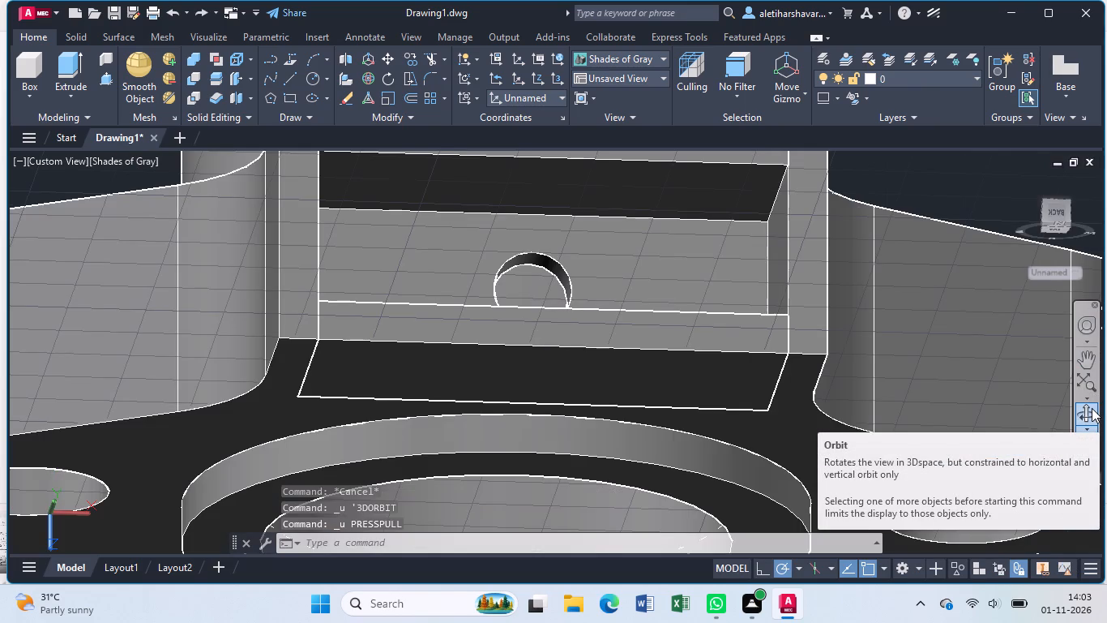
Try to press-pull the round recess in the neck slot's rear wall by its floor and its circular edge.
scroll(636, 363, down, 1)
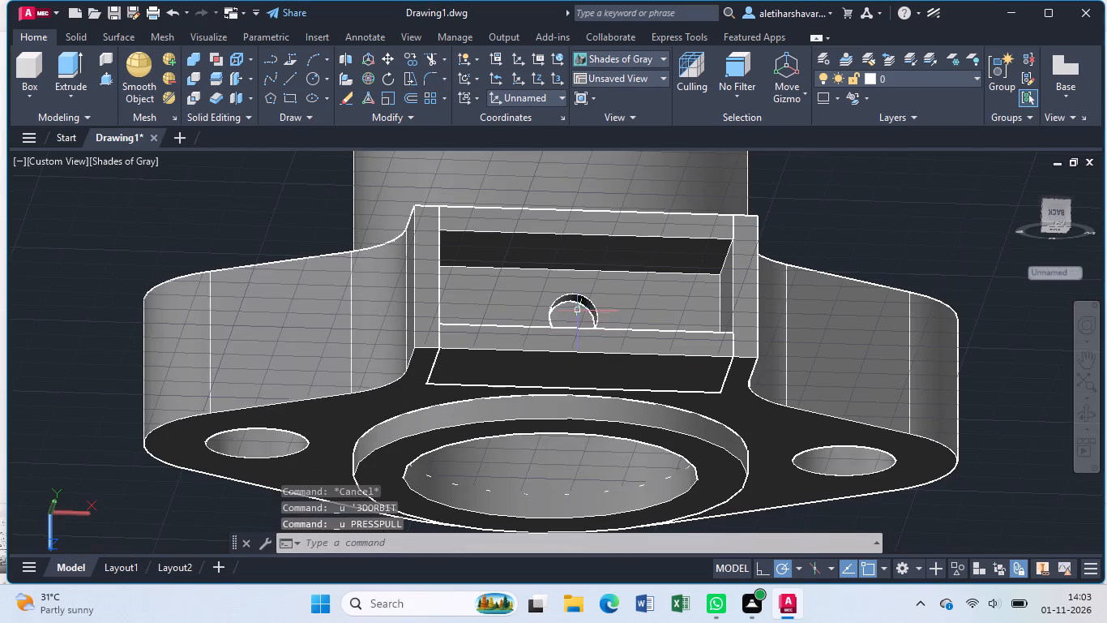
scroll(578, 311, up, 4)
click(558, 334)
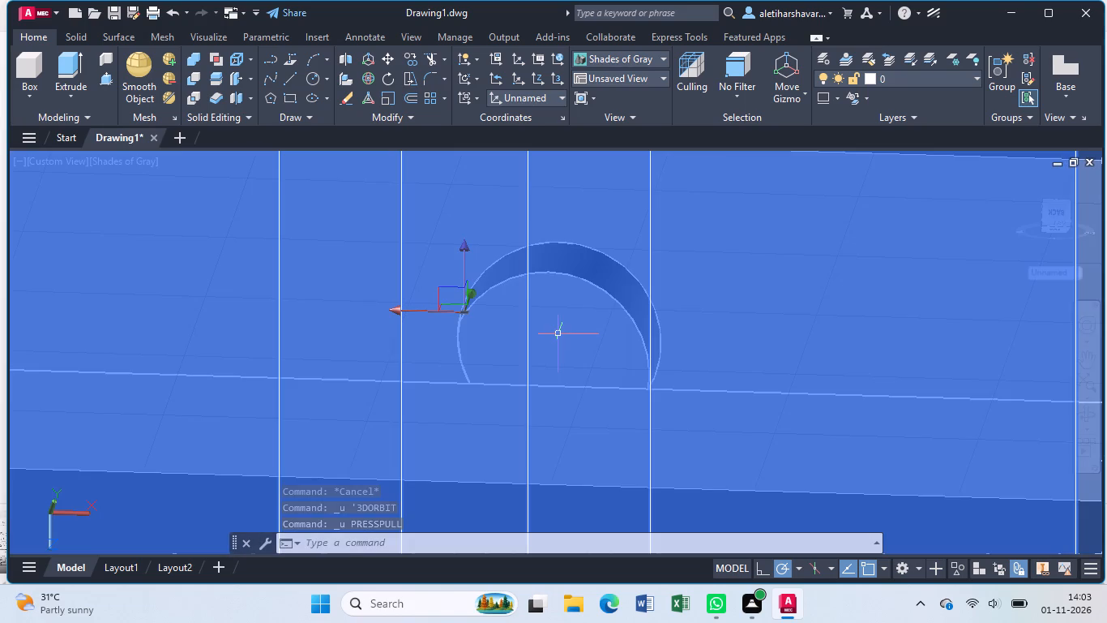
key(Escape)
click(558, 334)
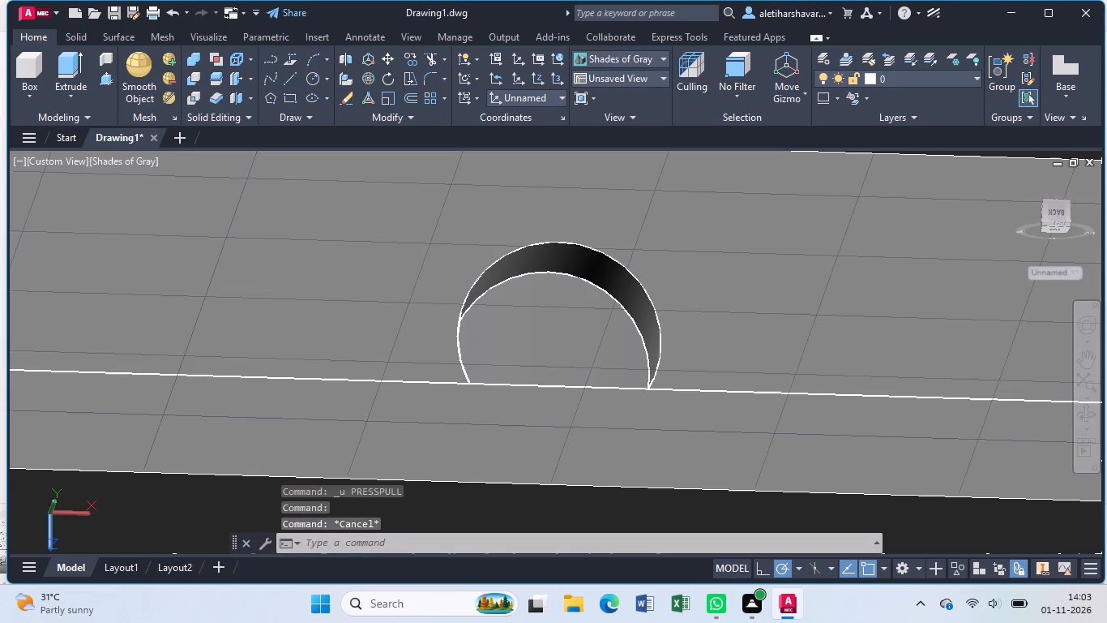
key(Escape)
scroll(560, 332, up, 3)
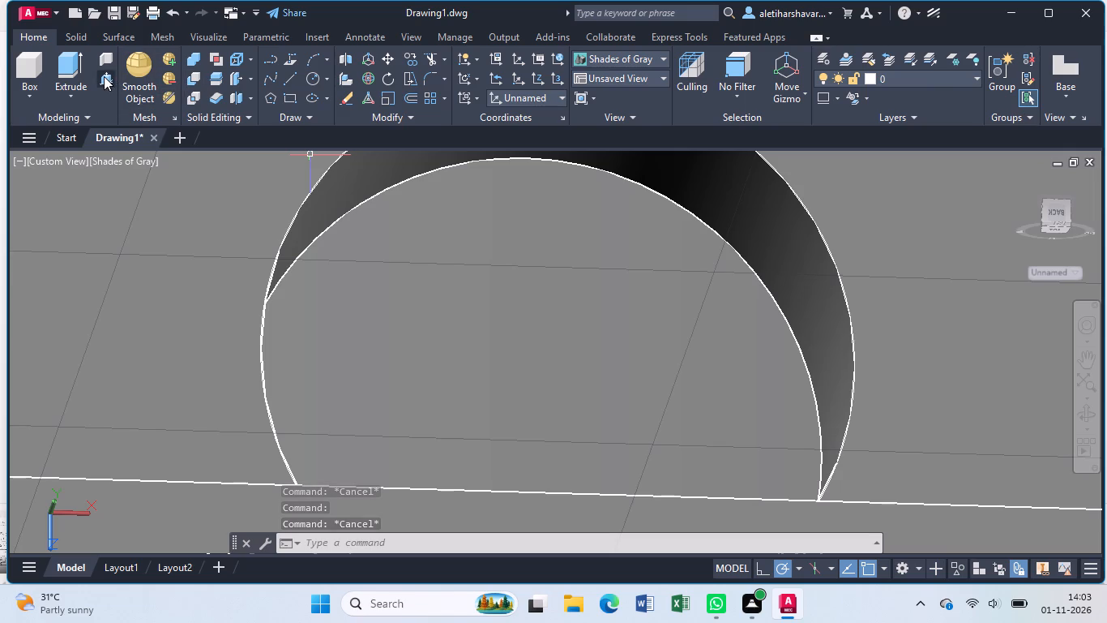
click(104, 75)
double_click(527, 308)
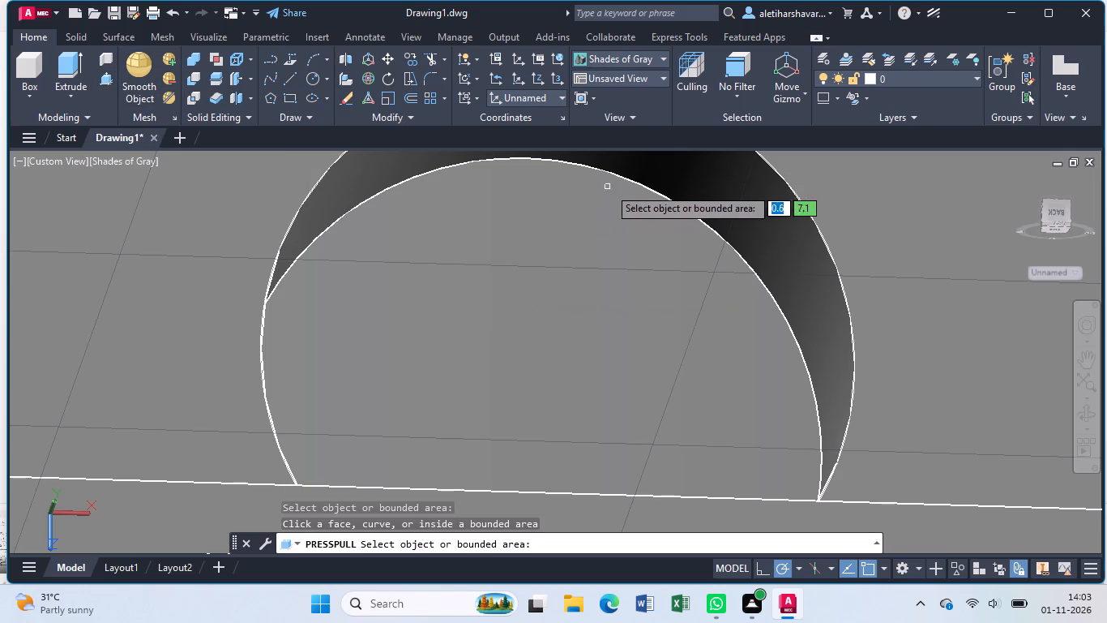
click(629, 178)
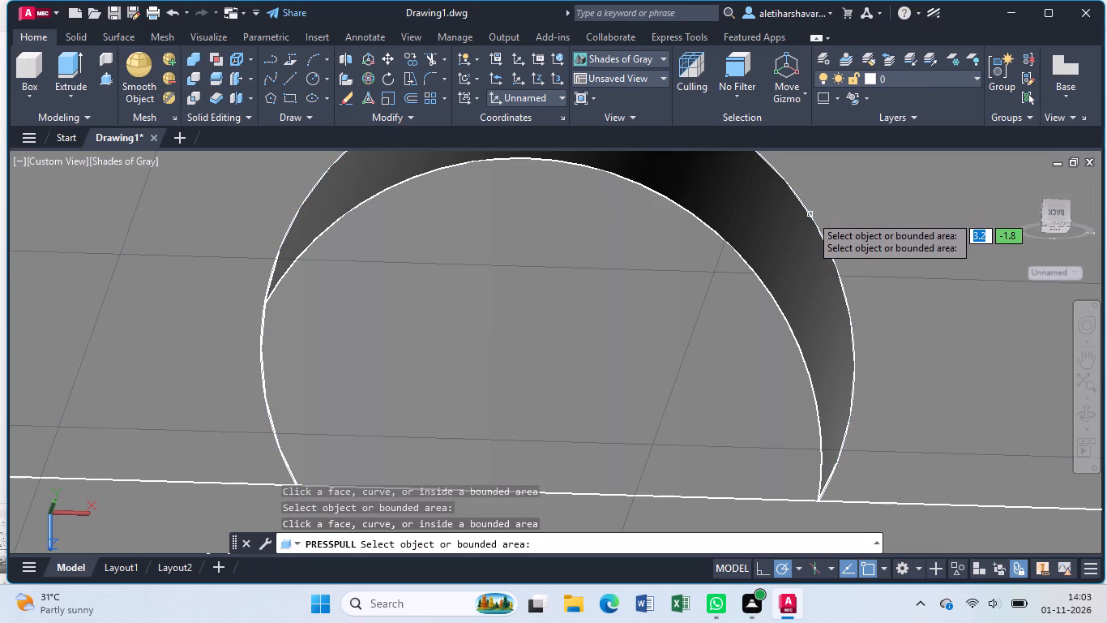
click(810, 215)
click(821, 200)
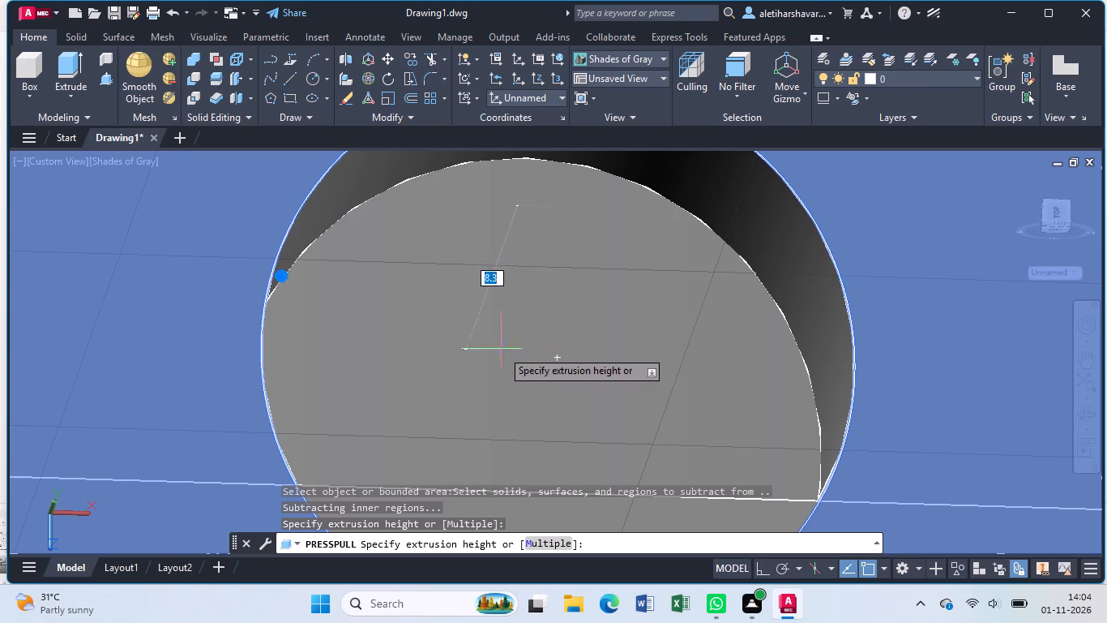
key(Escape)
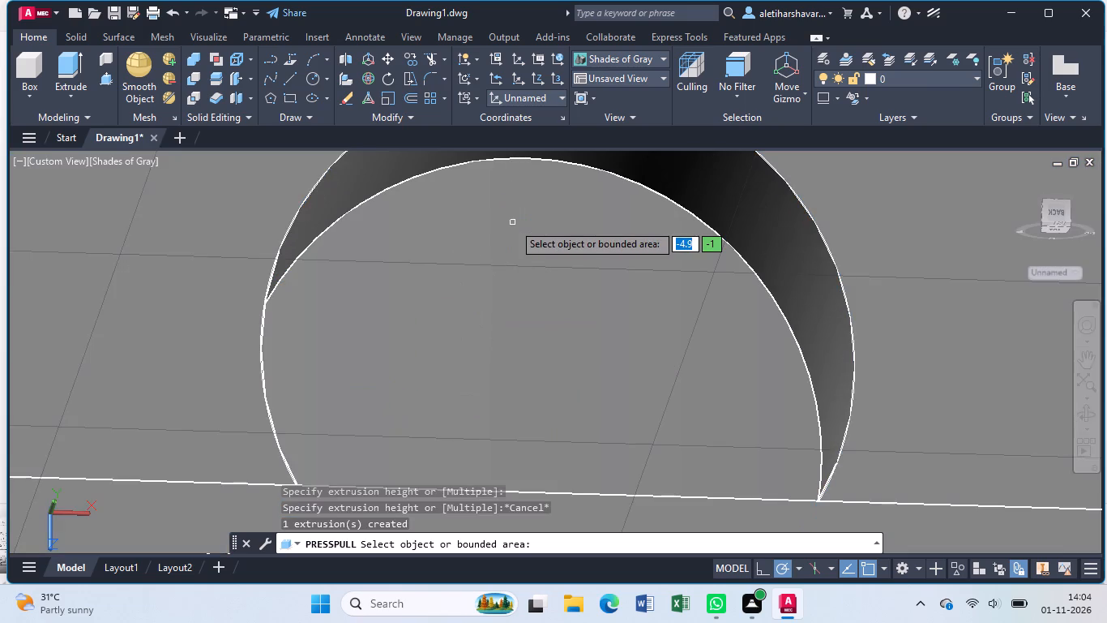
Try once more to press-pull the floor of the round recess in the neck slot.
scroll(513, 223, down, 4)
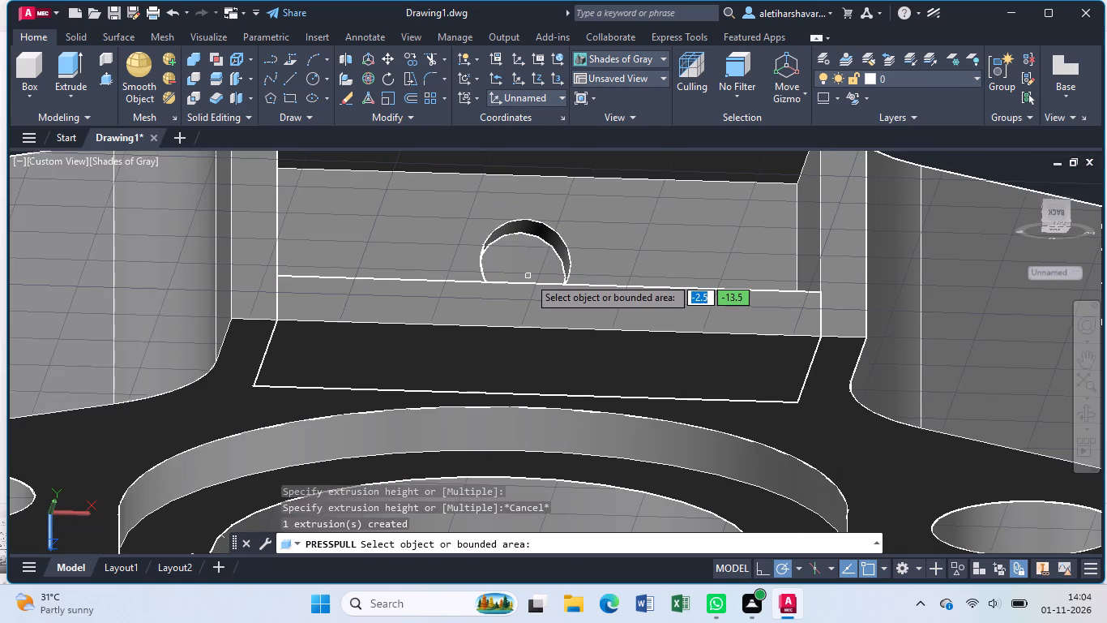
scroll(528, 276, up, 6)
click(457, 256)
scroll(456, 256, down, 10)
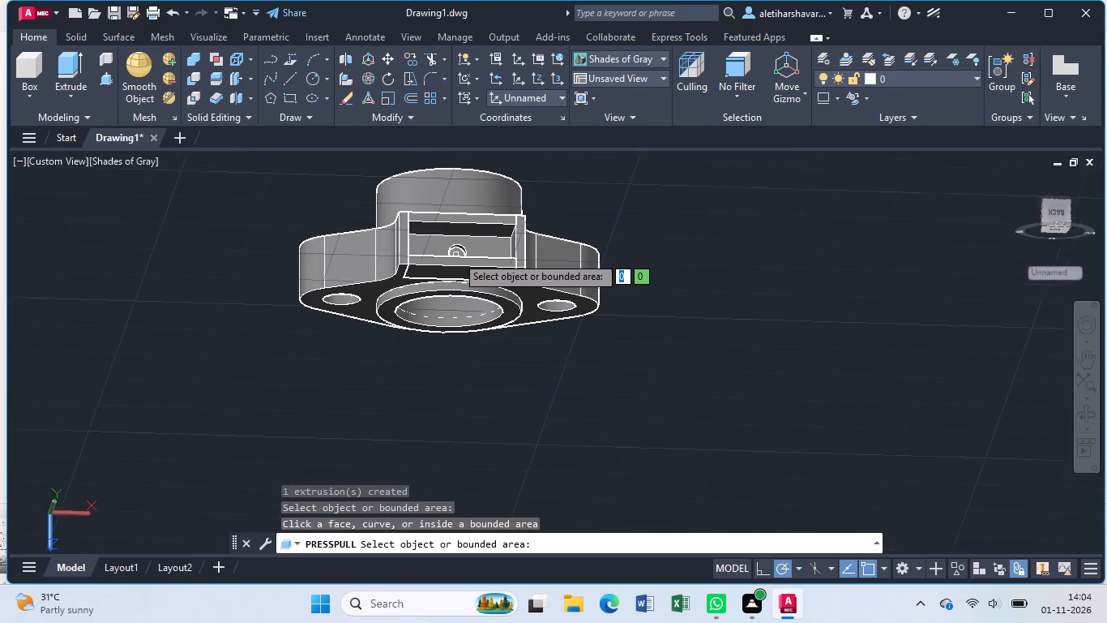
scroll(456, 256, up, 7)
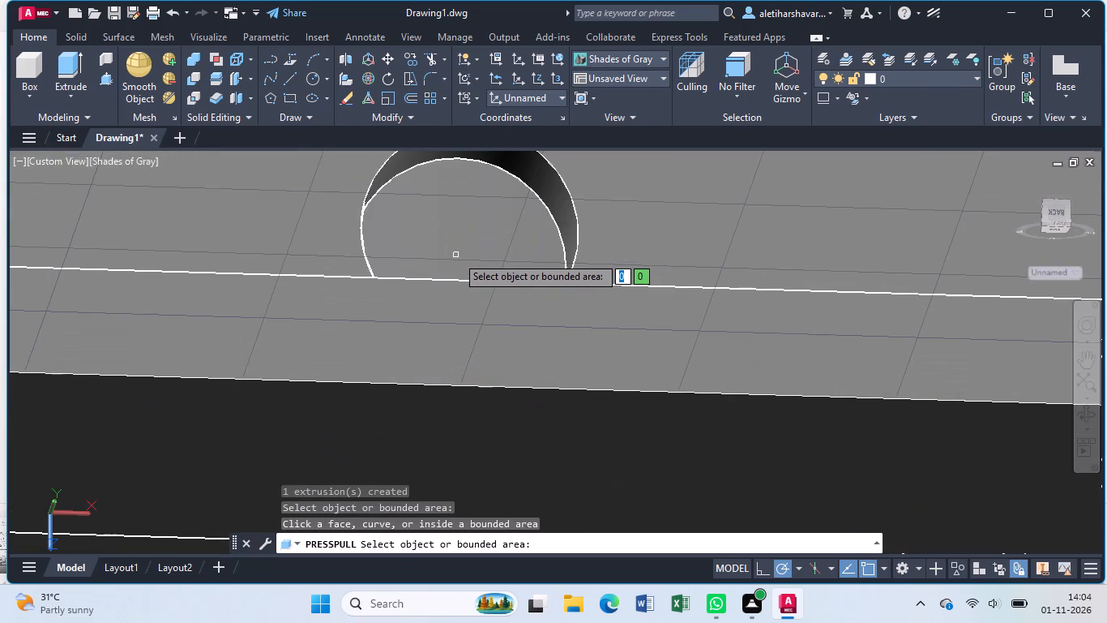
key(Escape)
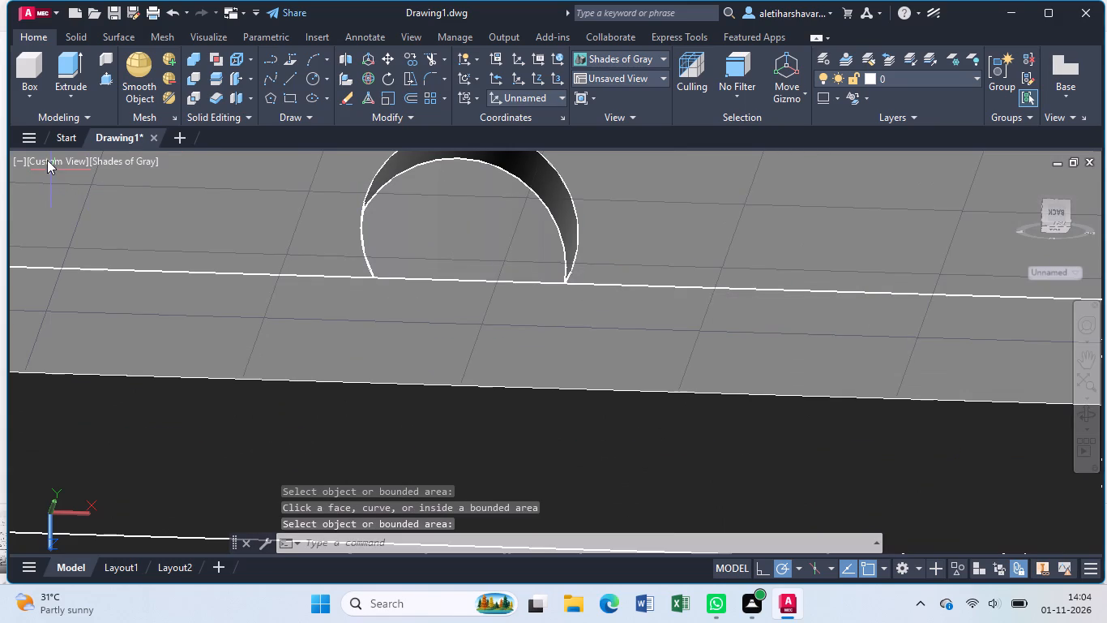
In the Back view, draw a circle of radius 5 centred on the round recess in the neck slot.
click(47, 159)
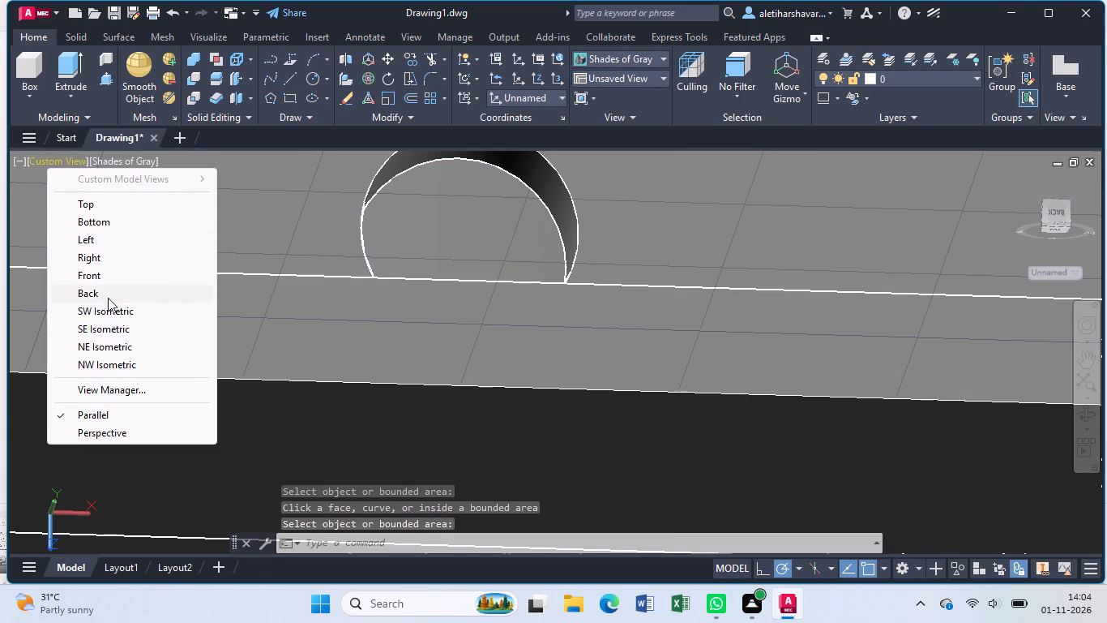
click(109, 294)
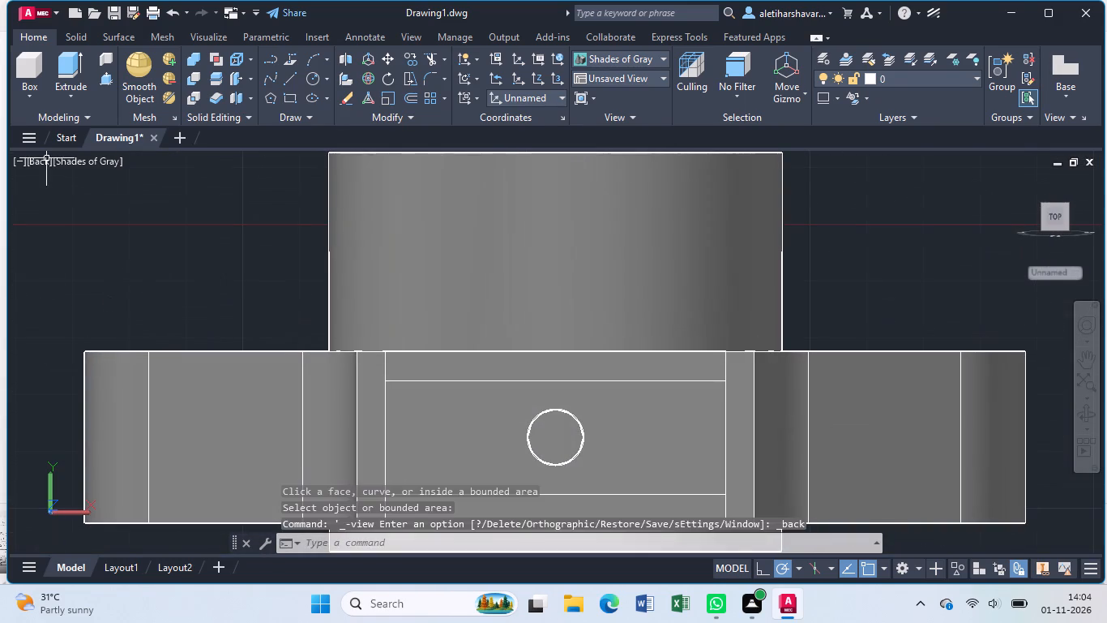
scroll(566, 489, up, 3)
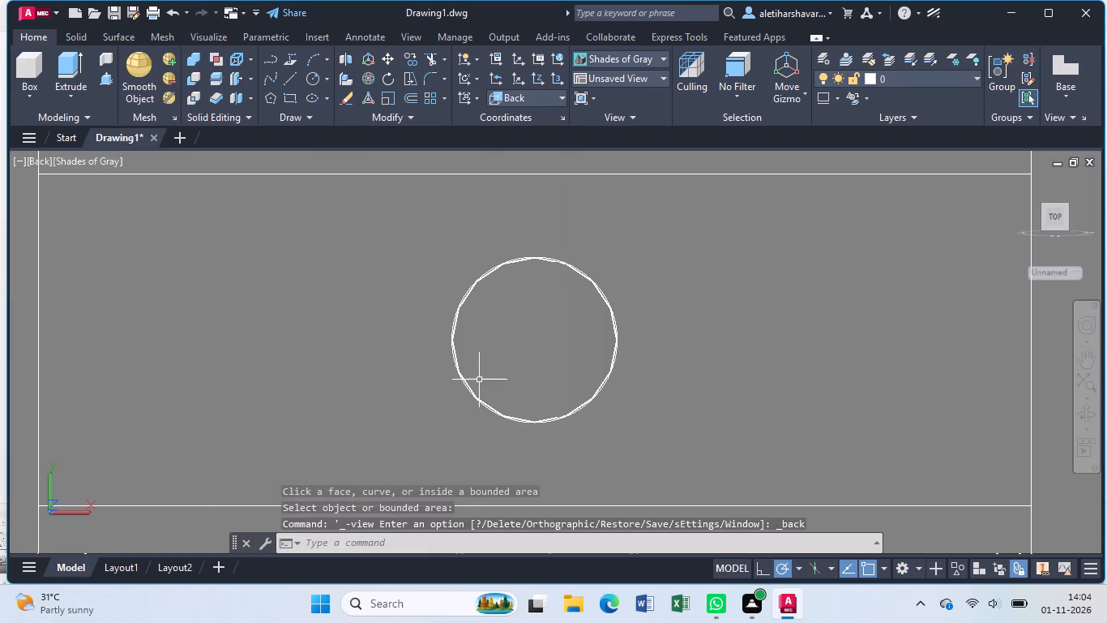
click(311, 71)
click(540, 342)
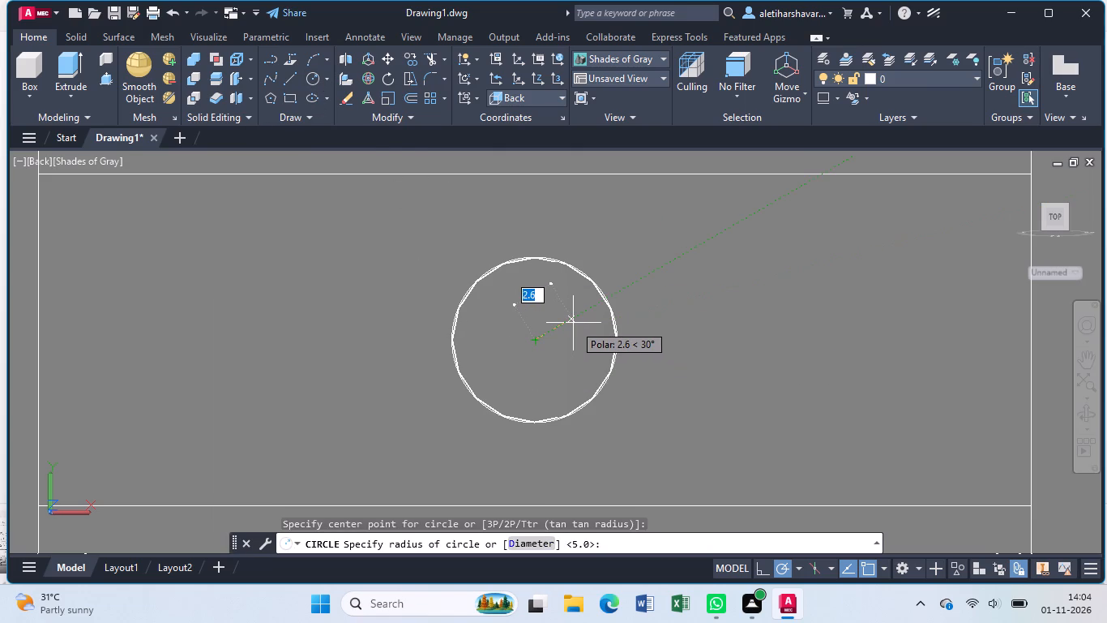
key(5)
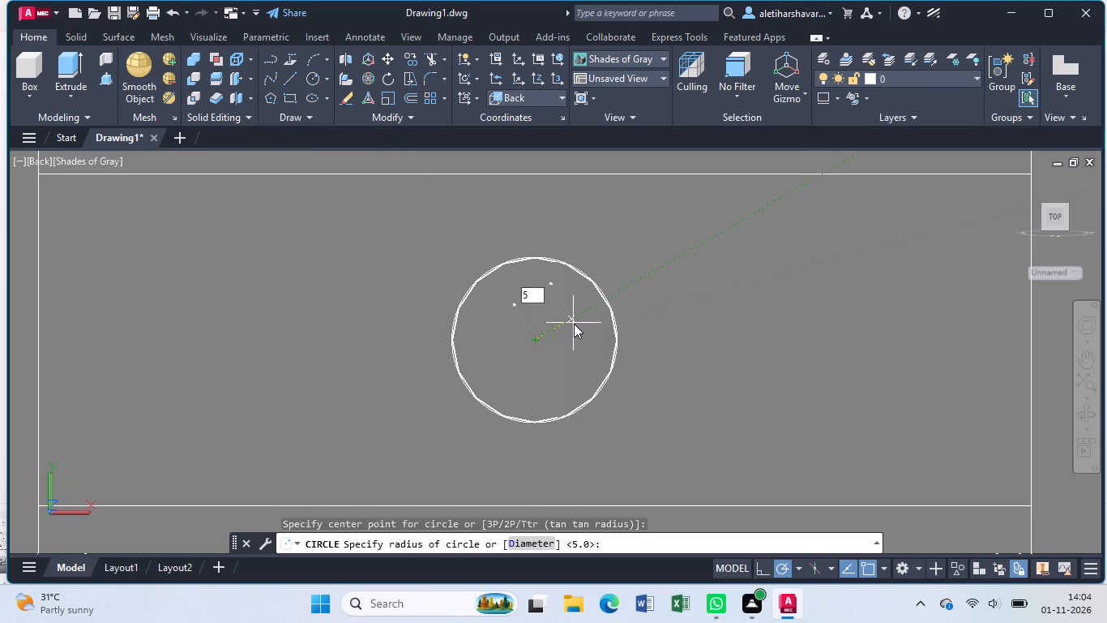
key(Return)
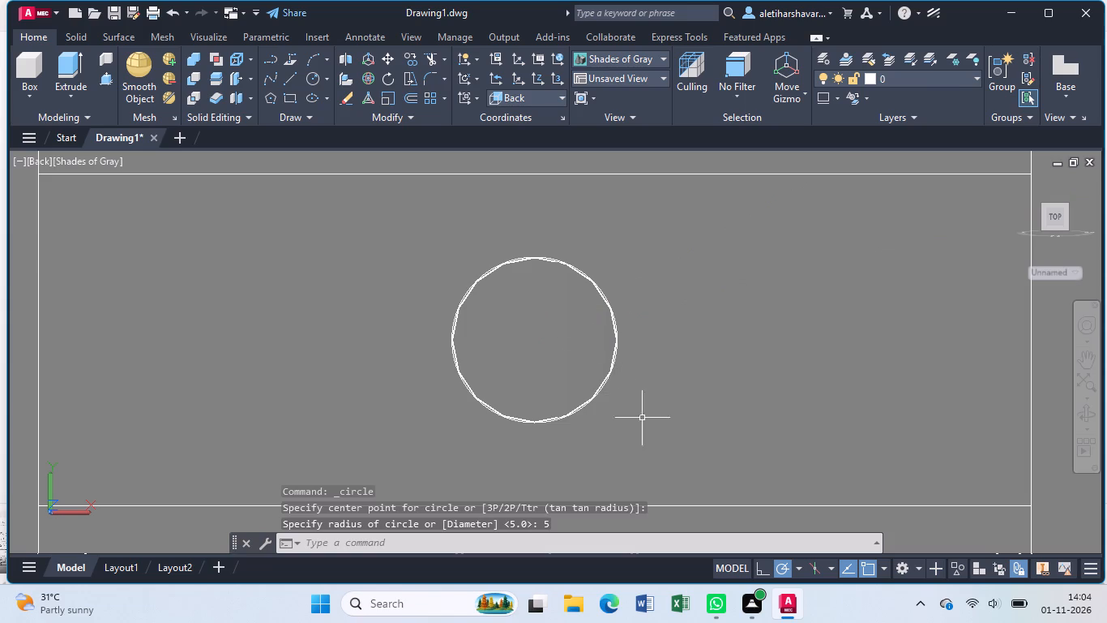
key(Escape)
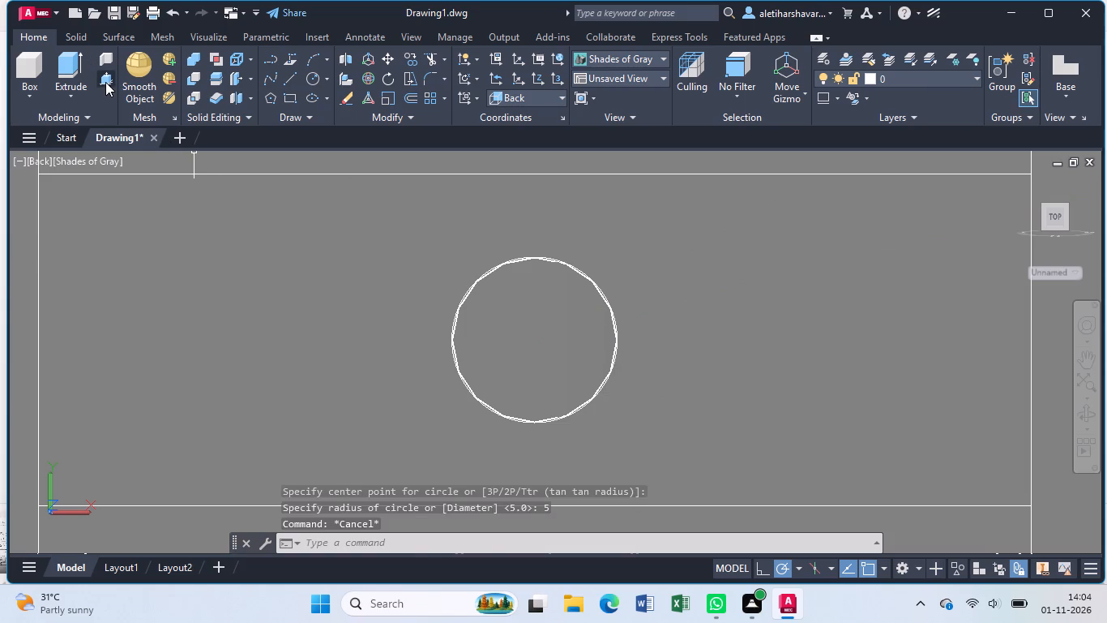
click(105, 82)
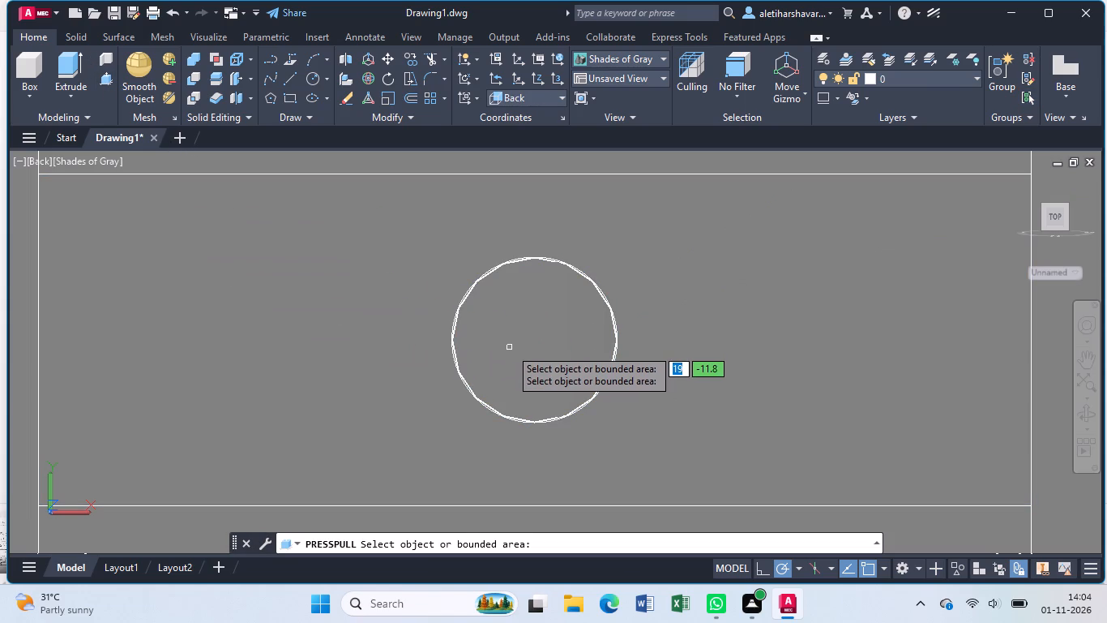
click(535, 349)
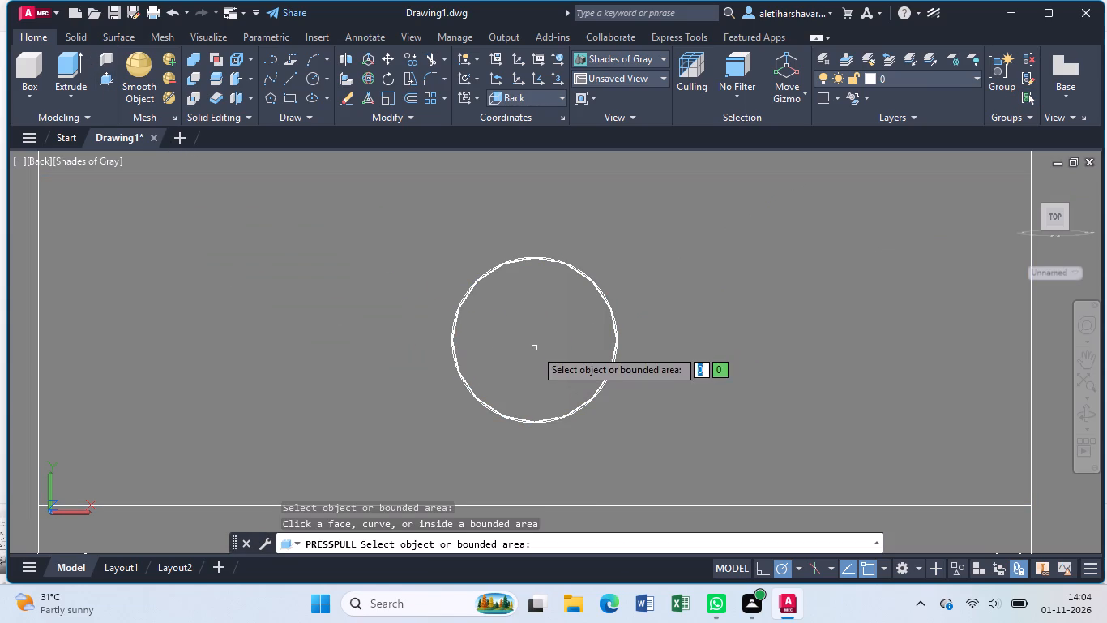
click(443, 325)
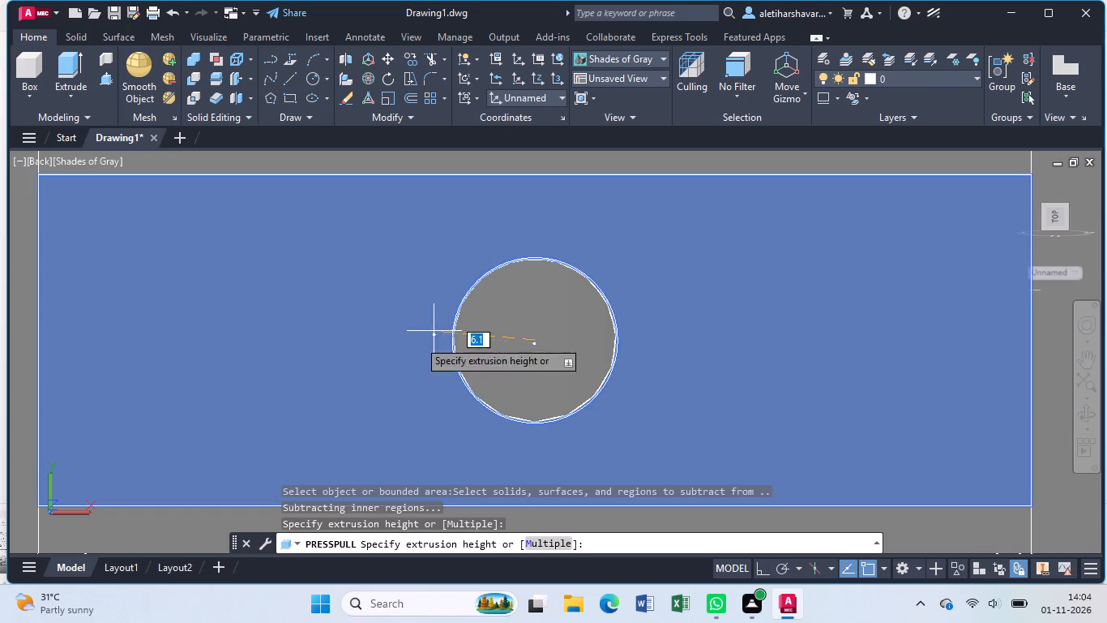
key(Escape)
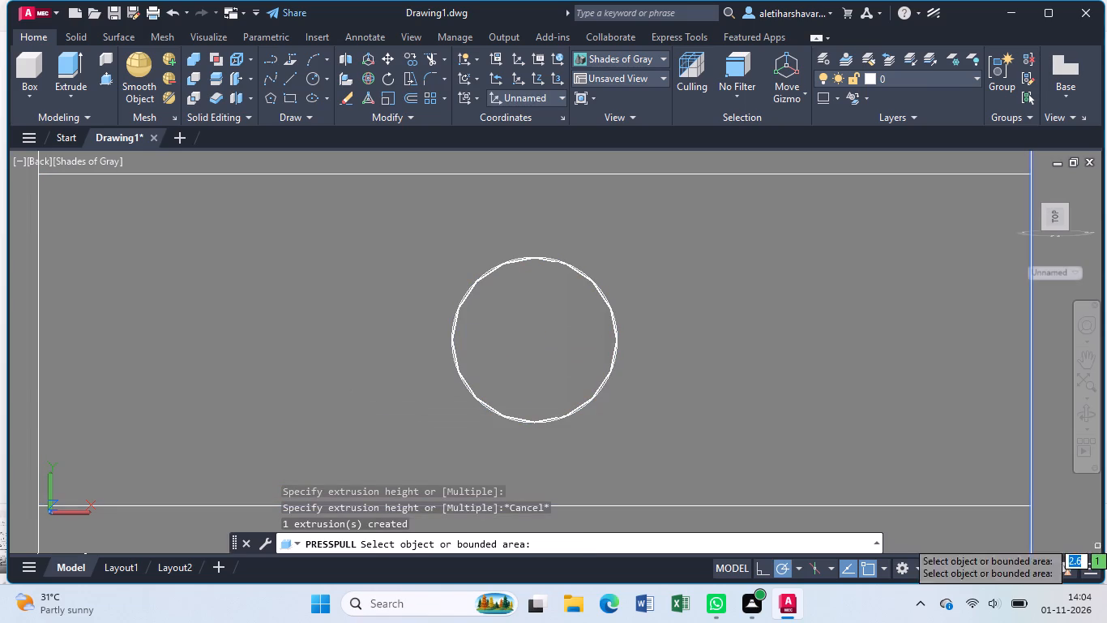
Press-pull the small circle inside the central bore by 60 towards the neck slot.
click(1084, 416)
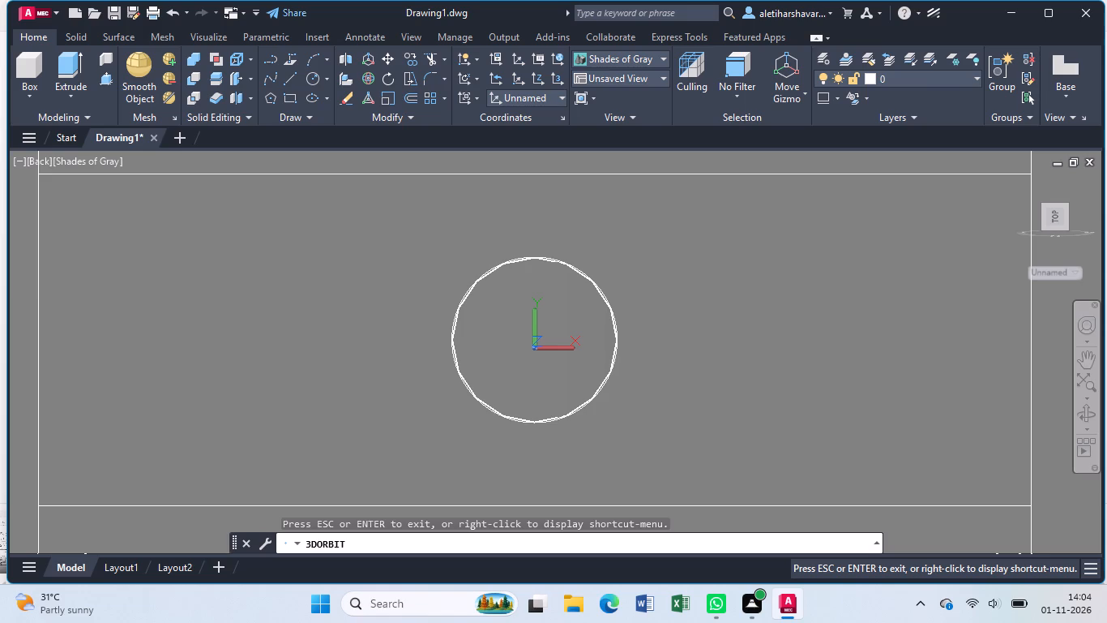
drag(760, 445, 821, 330)
drag(641, 389, 806, 378)
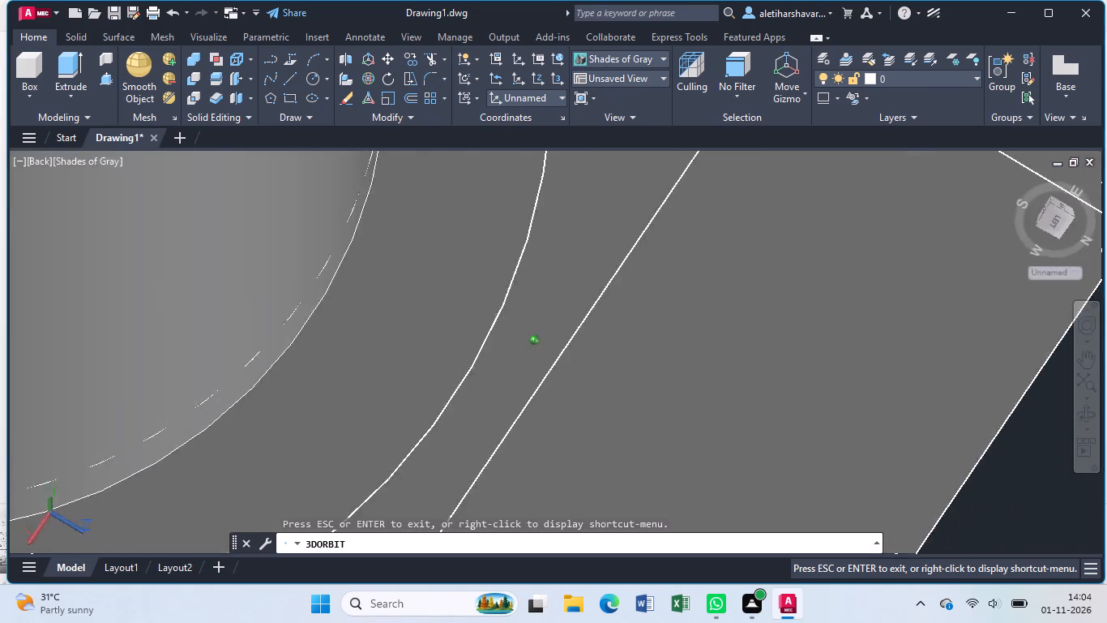
drag(806, 378, 952, 427)
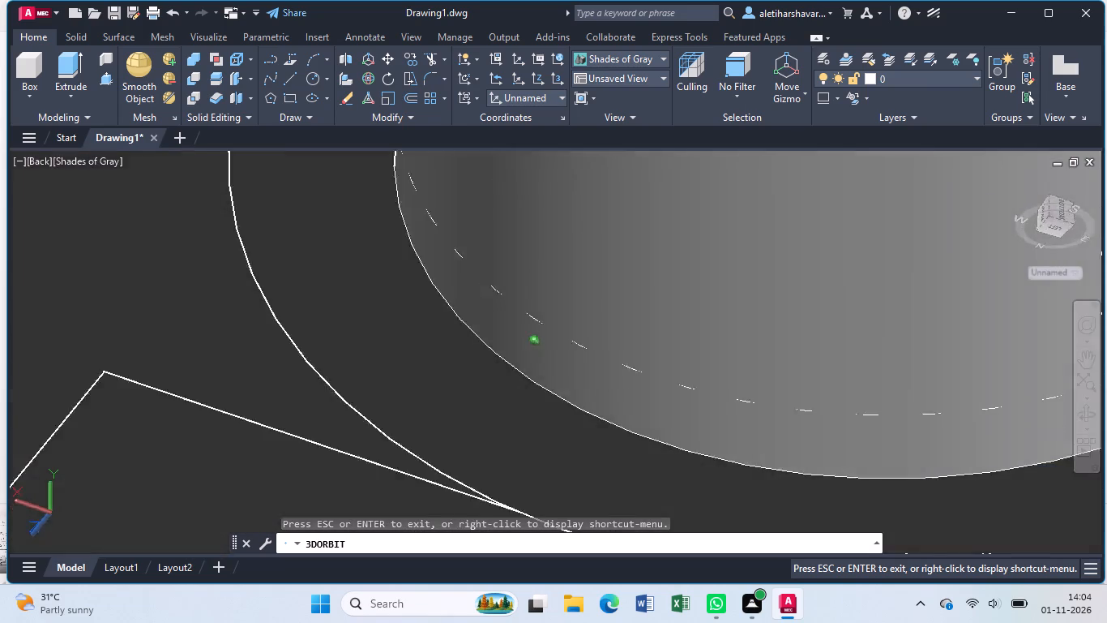
drag(952, 427, 916, 424)
scroll(912, 418, down, 6)
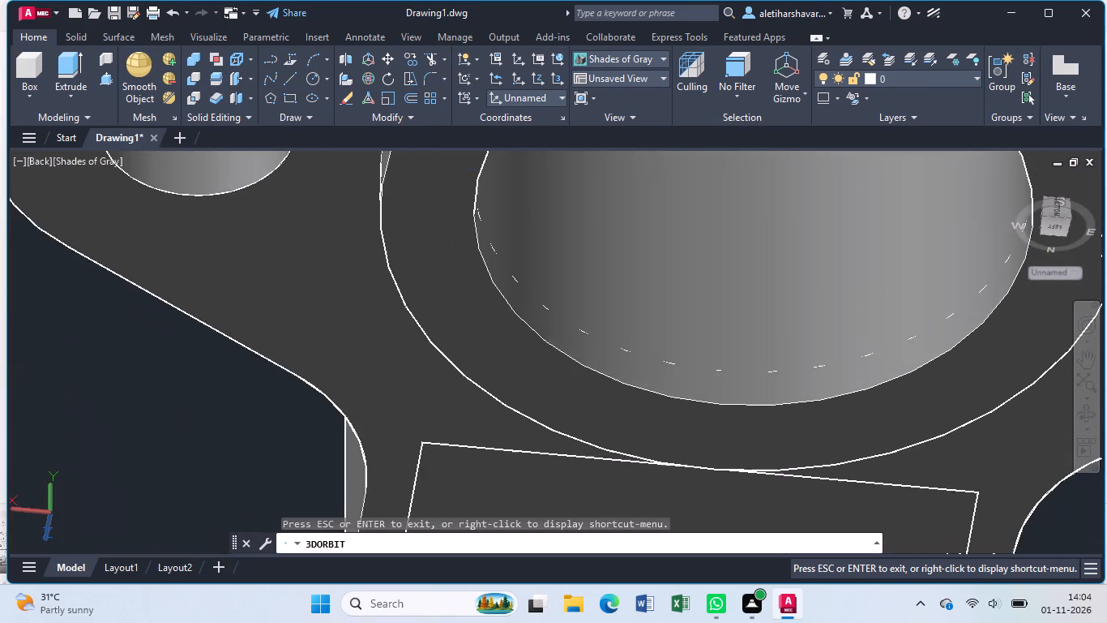
scroll(910, 418, down, 4)
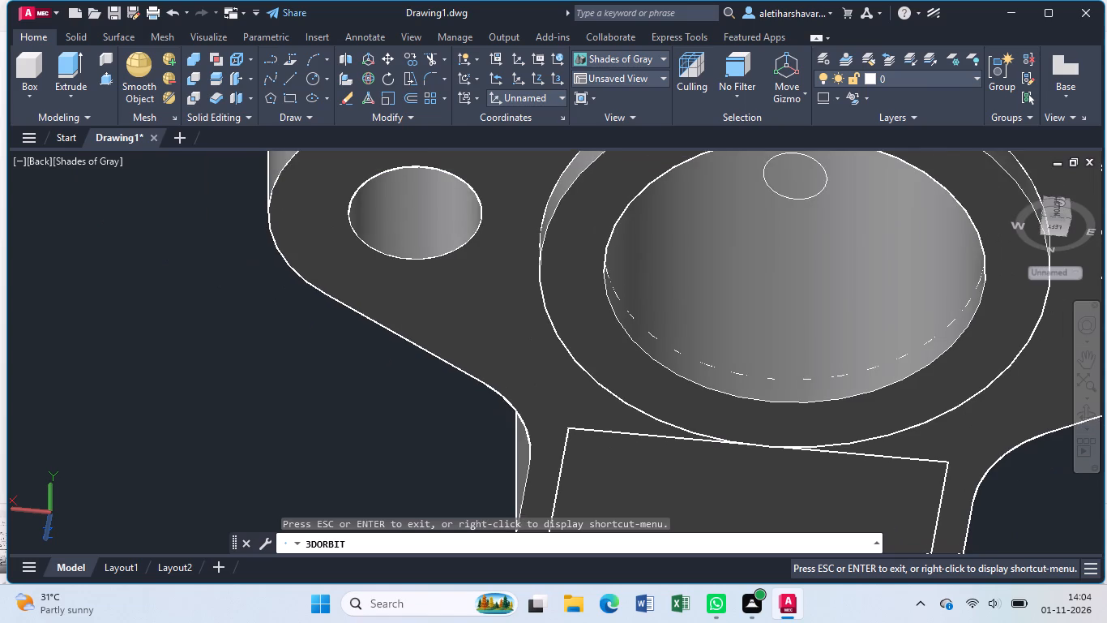
scroll(862, 383, down, 2)
key(Escape)
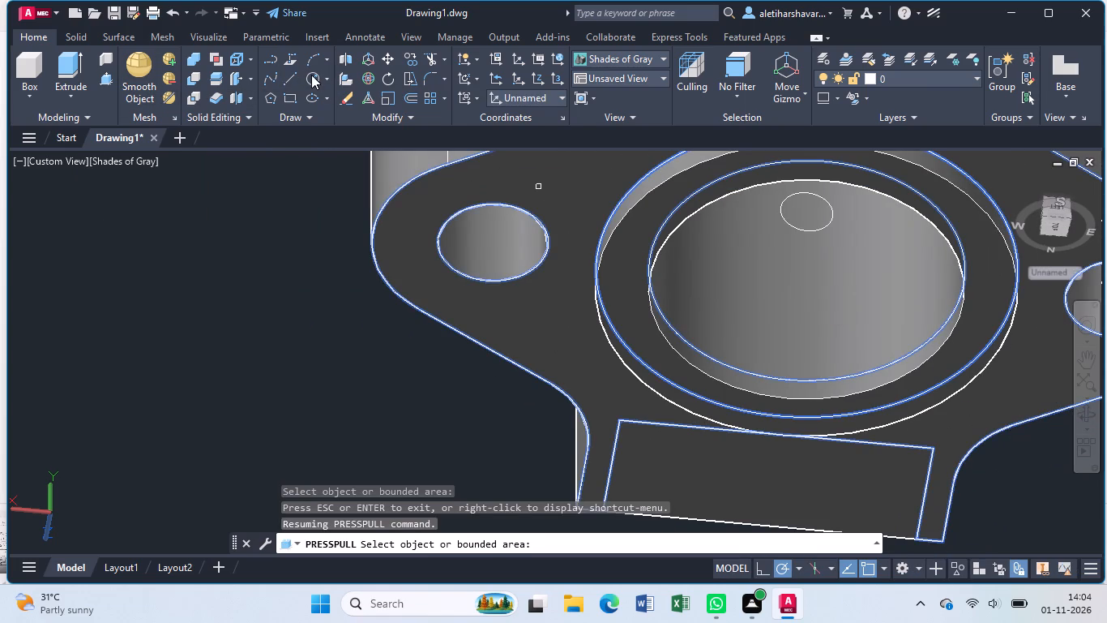
click(104, 74)
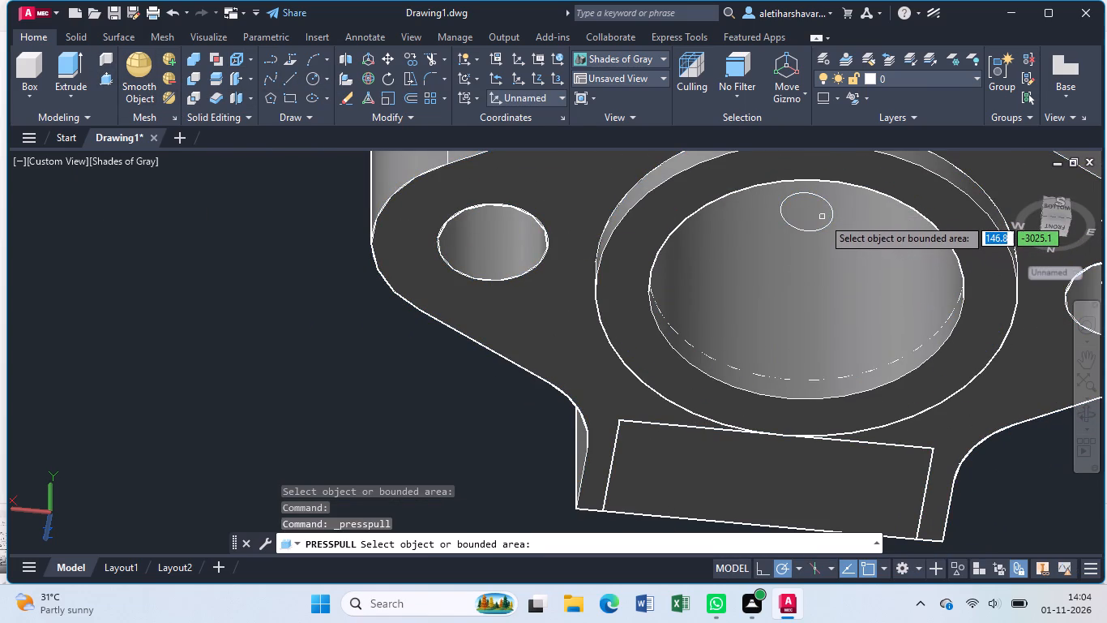
click(823, 217)
click(812, 231)
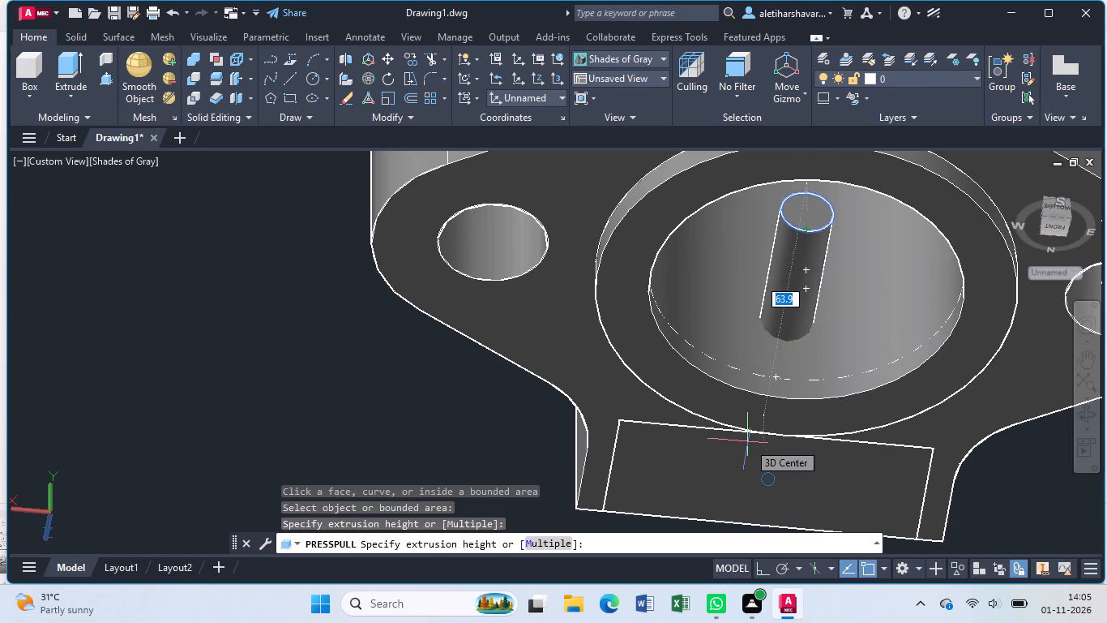
text(60)
key(Return)
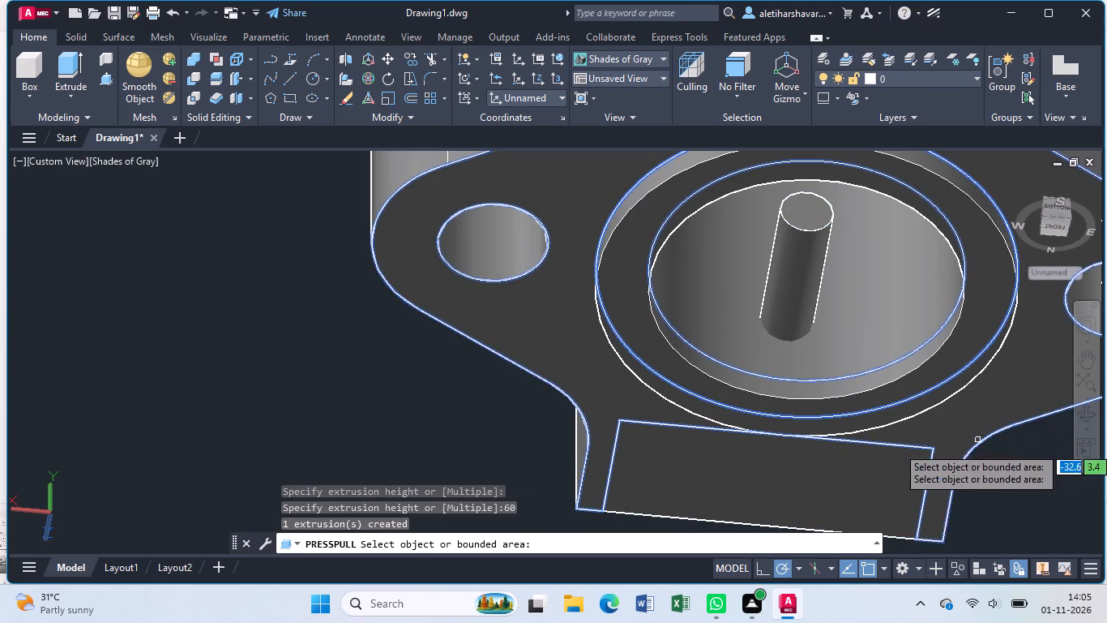
key(Escape)
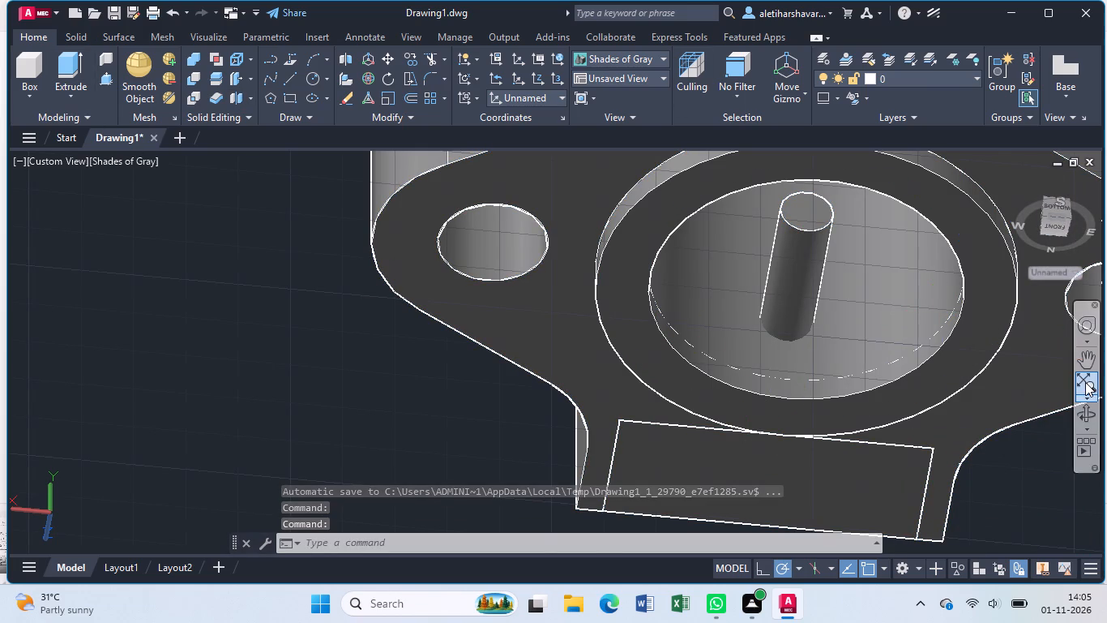
Examine the small cylinder in the central bore and the neck slot from several sides.
click(1086, 403)
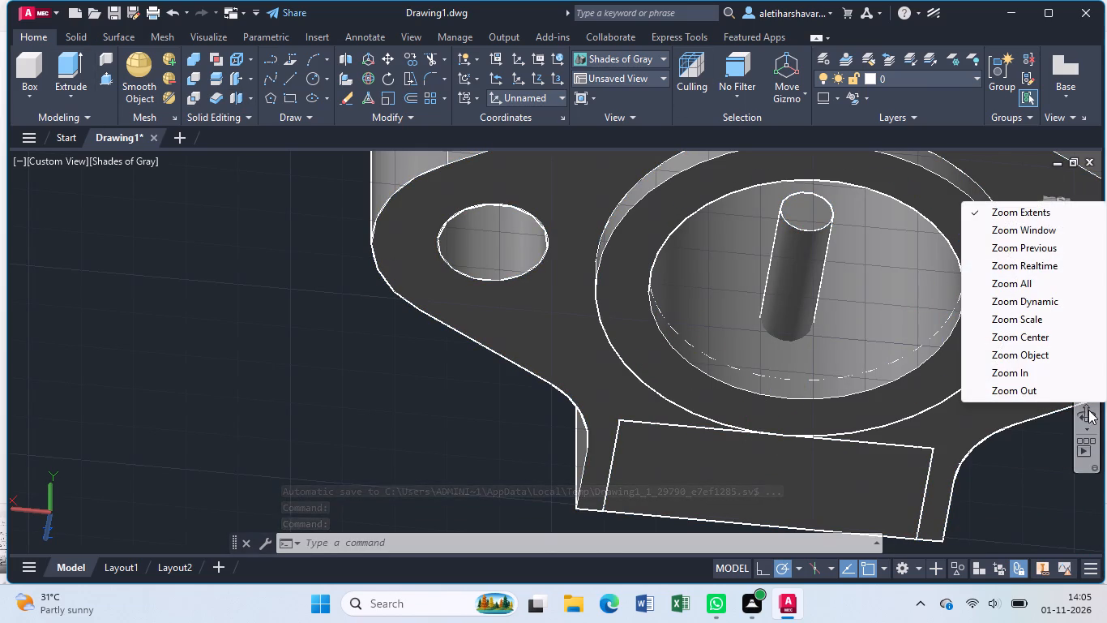
click(1088, 410)
drag(925, 329, 930, 456)
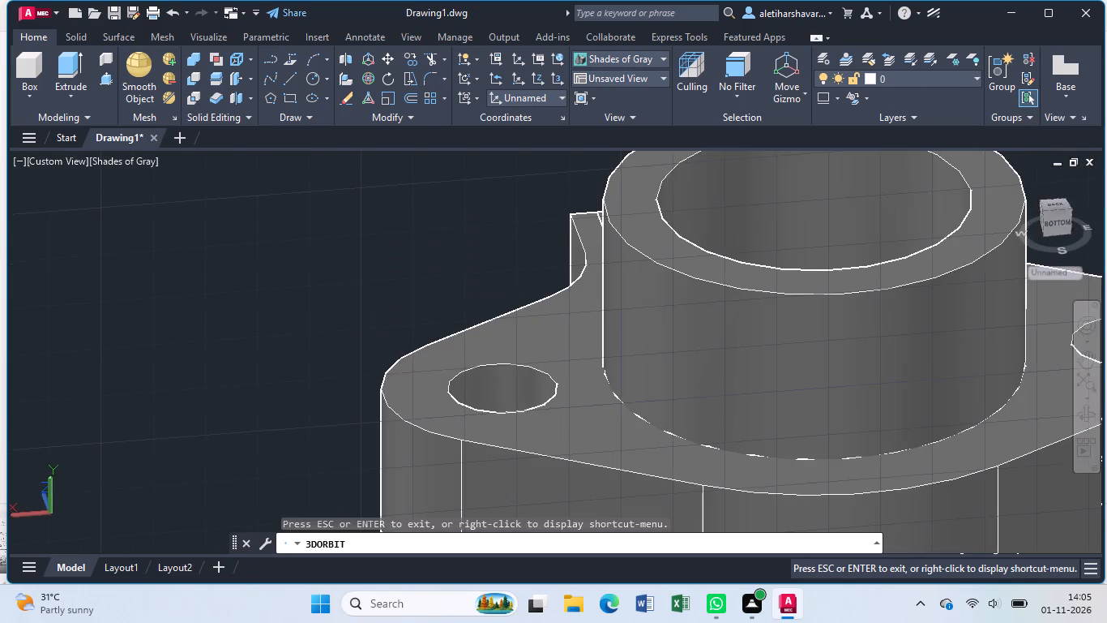
drag(901, 283, 924, 419)
drag(911, 346, 945, 424)
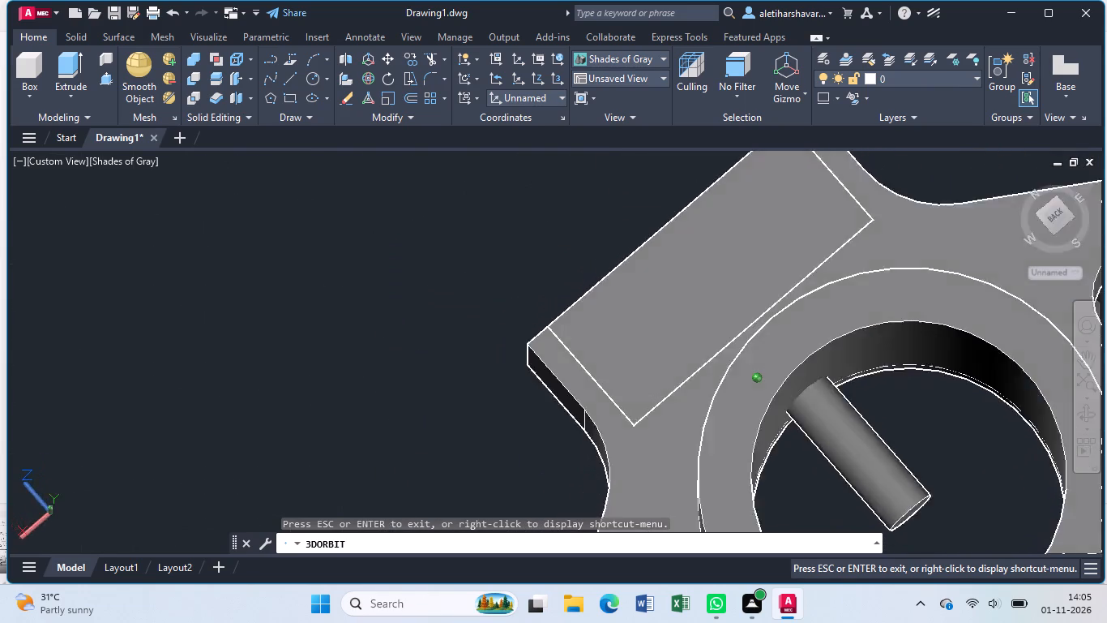
drag(945, 424, 857, 556)
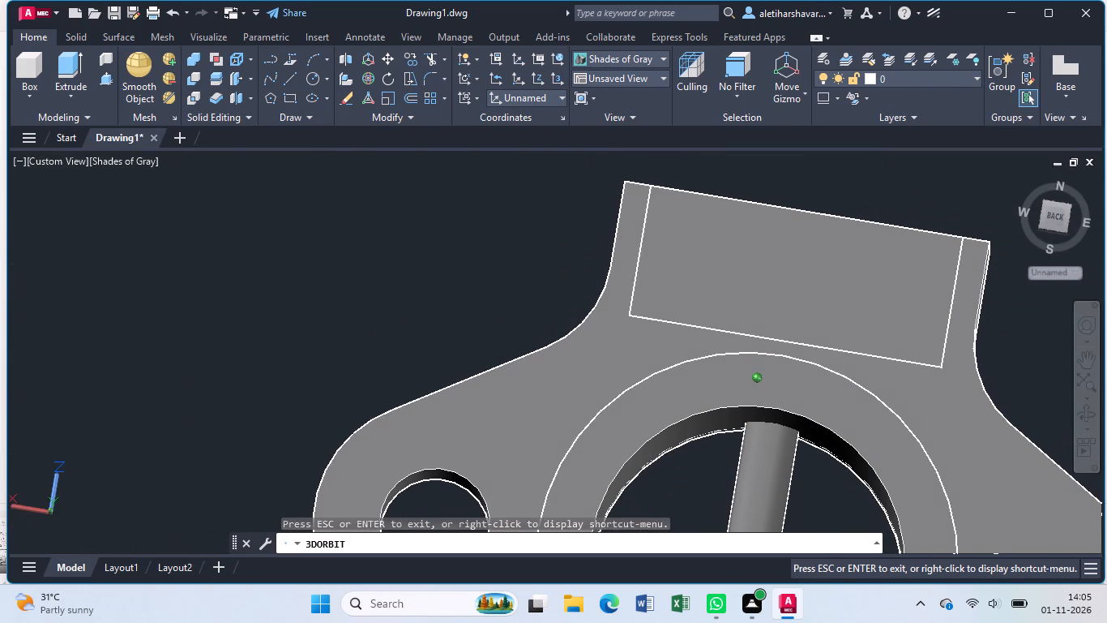
drag(894, 253, 930, 237)
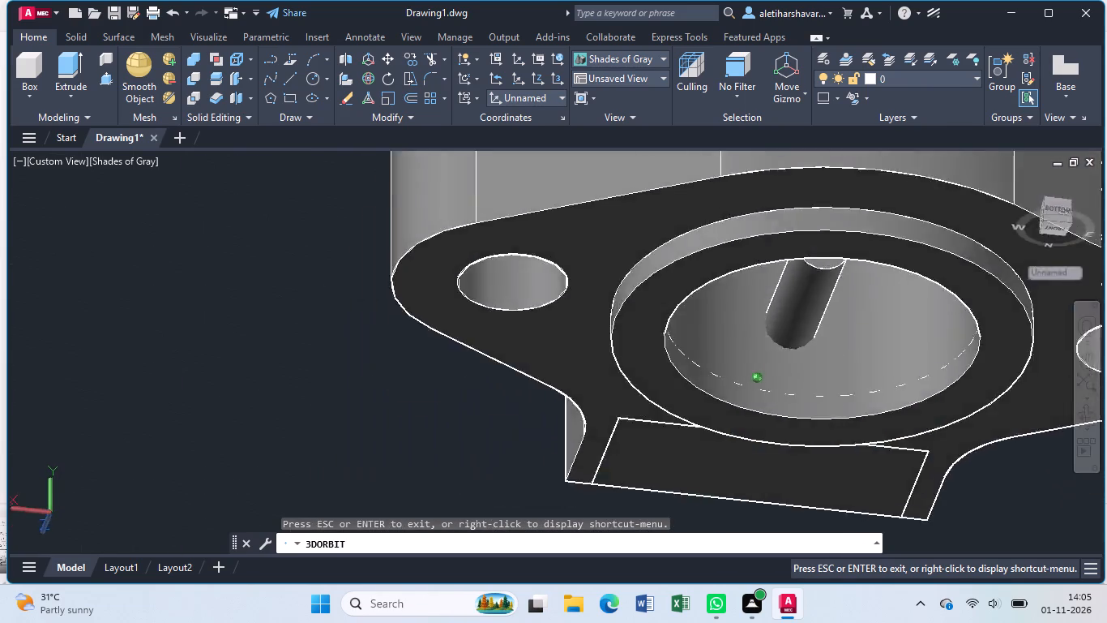
drag(930, 237, 988, 238)
drag(900, 333, 973, 222)
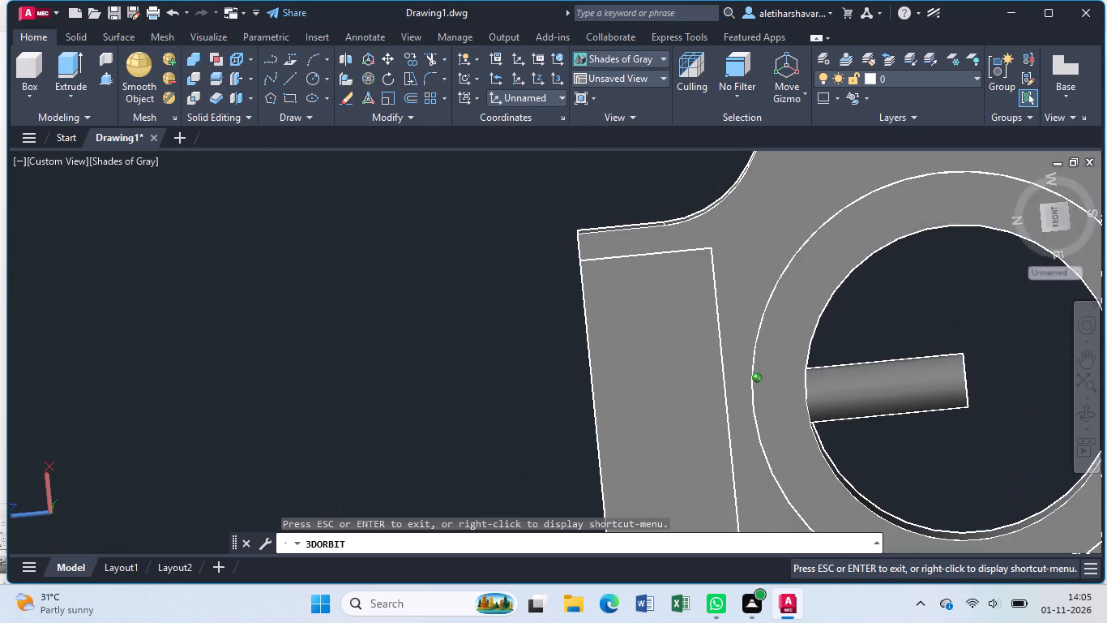
drag(820, 324, 958, 453)
key(Escape)
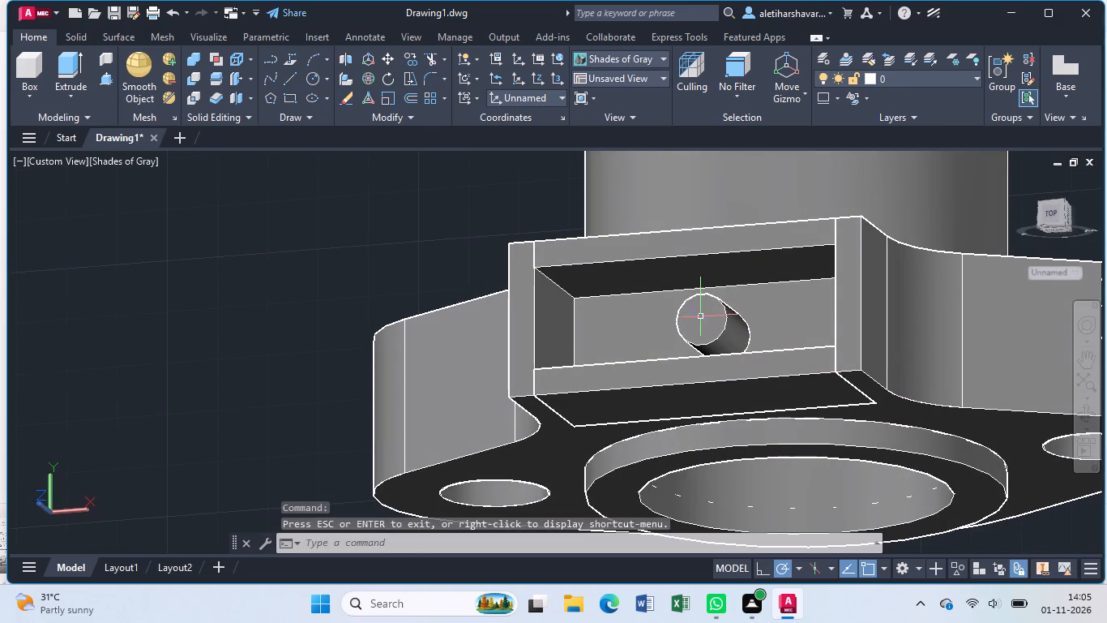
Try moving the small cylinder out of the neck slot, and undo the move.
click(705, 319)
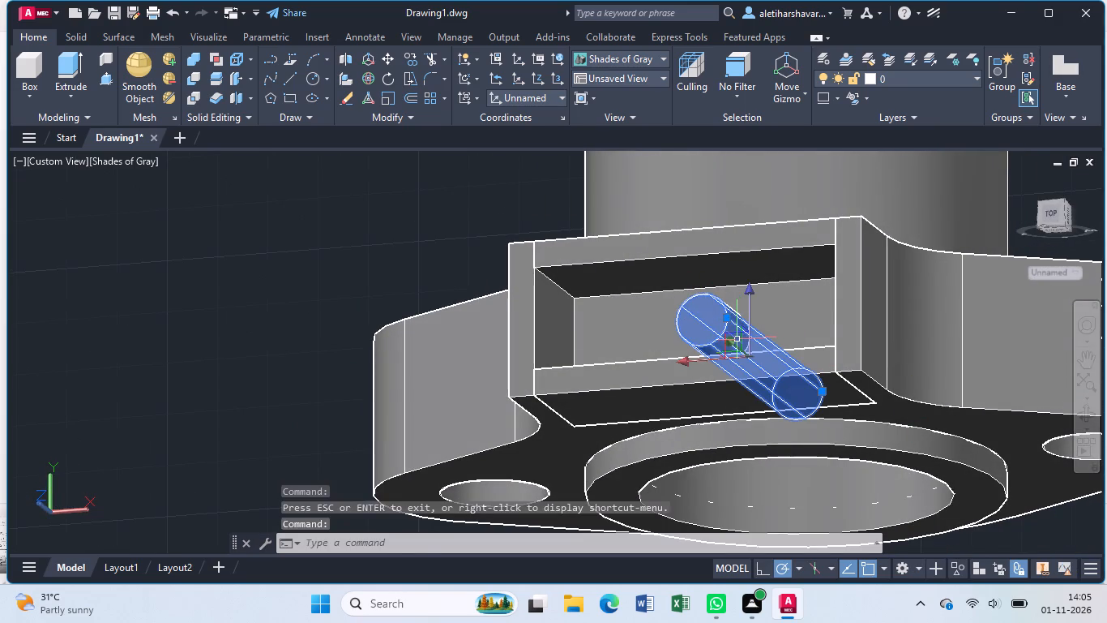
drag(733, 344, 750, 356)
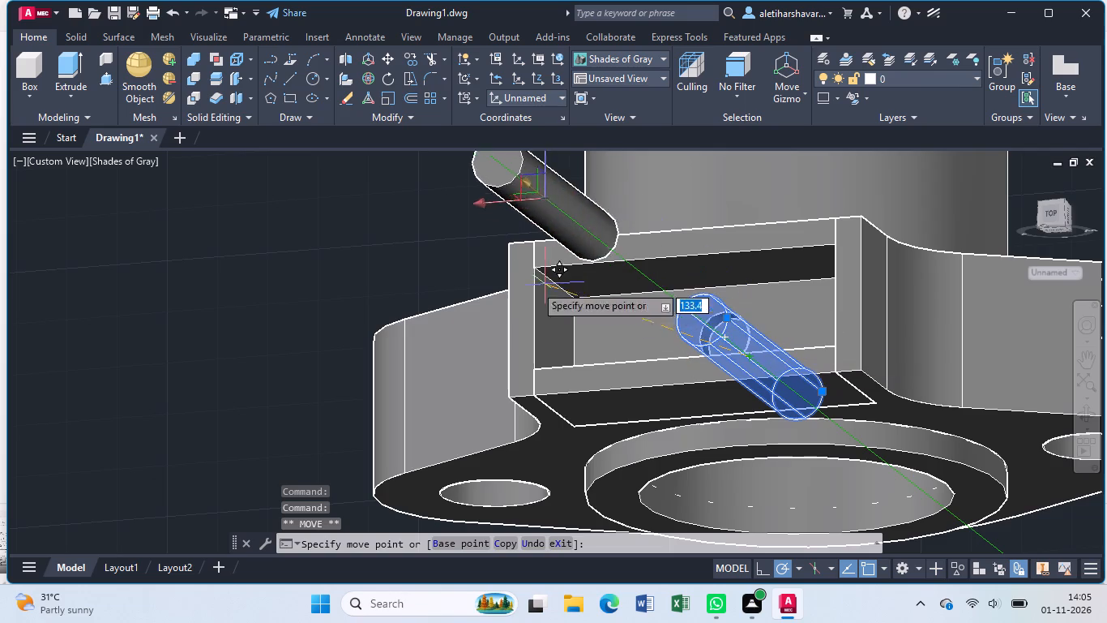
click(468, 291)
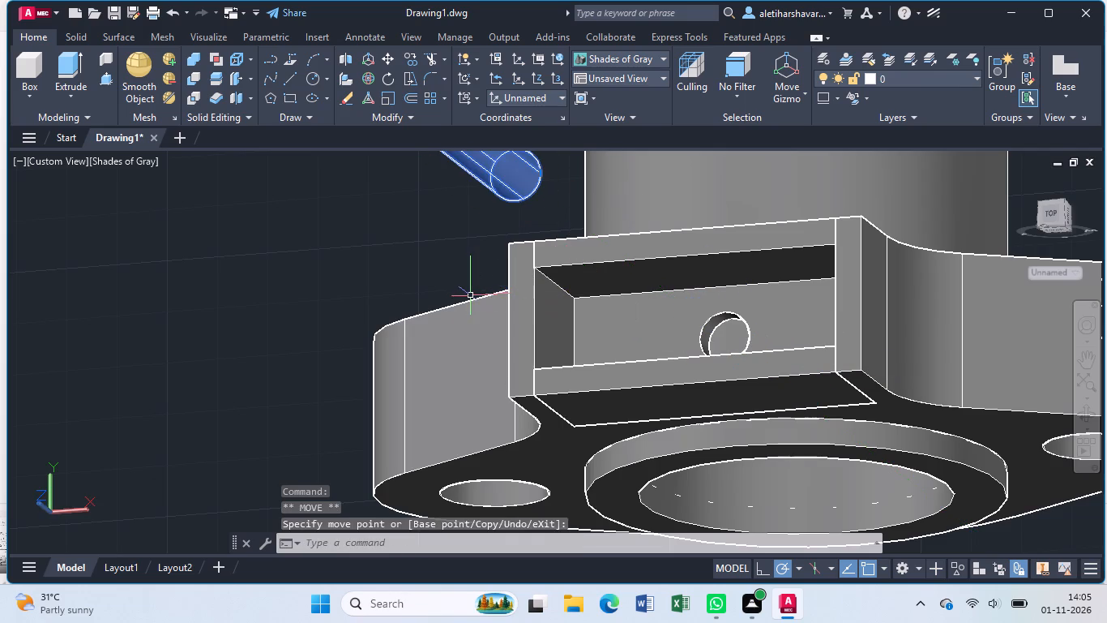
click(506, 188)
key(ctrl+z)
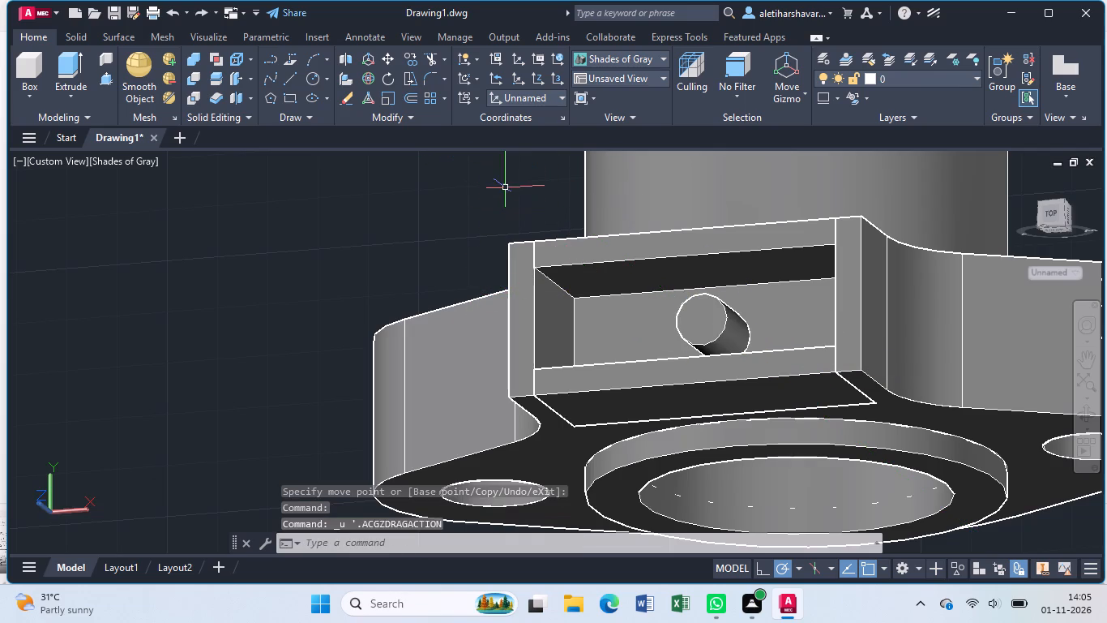
Press-pull the round end face of the small cylinder in the neck slot by 50 towards the central bore.
click(104, 75)
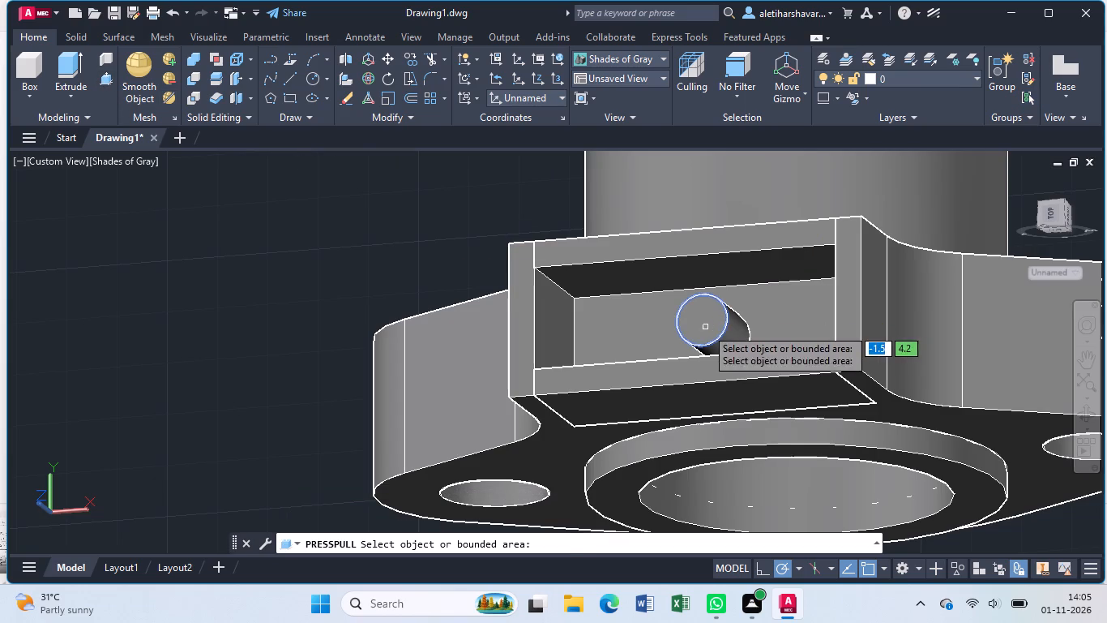
click(706, 328)
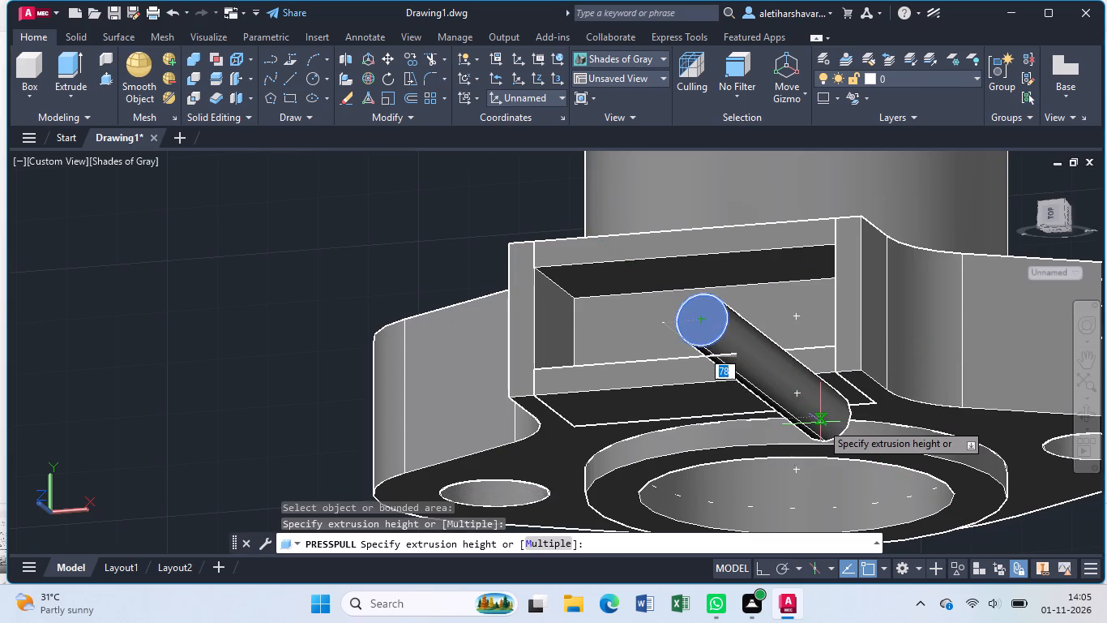
text(50)
key(Return)
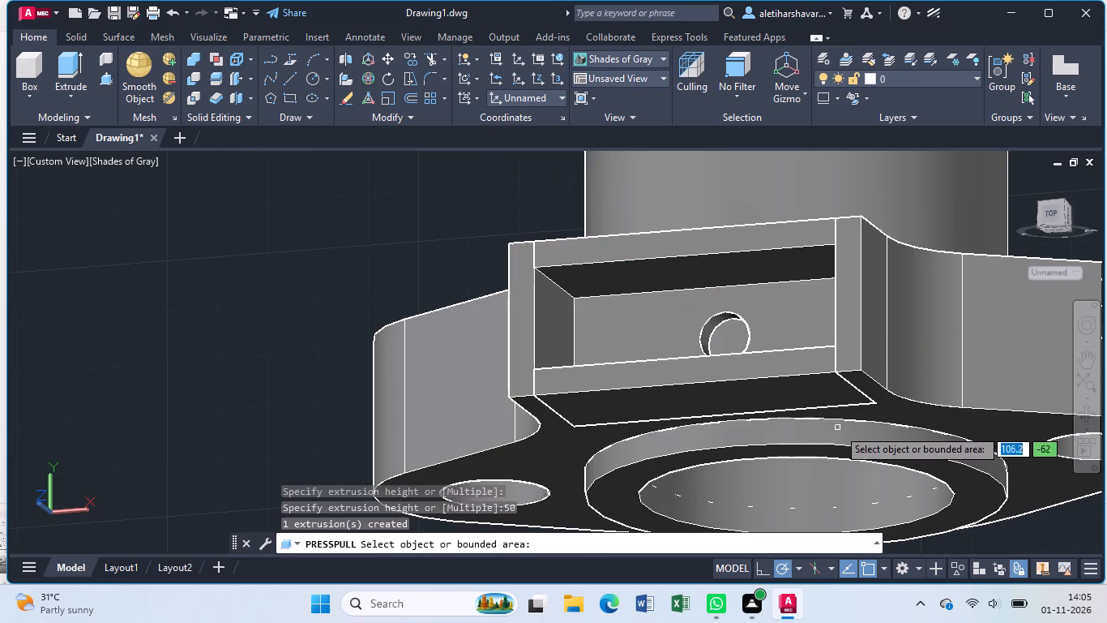
key(Escape)
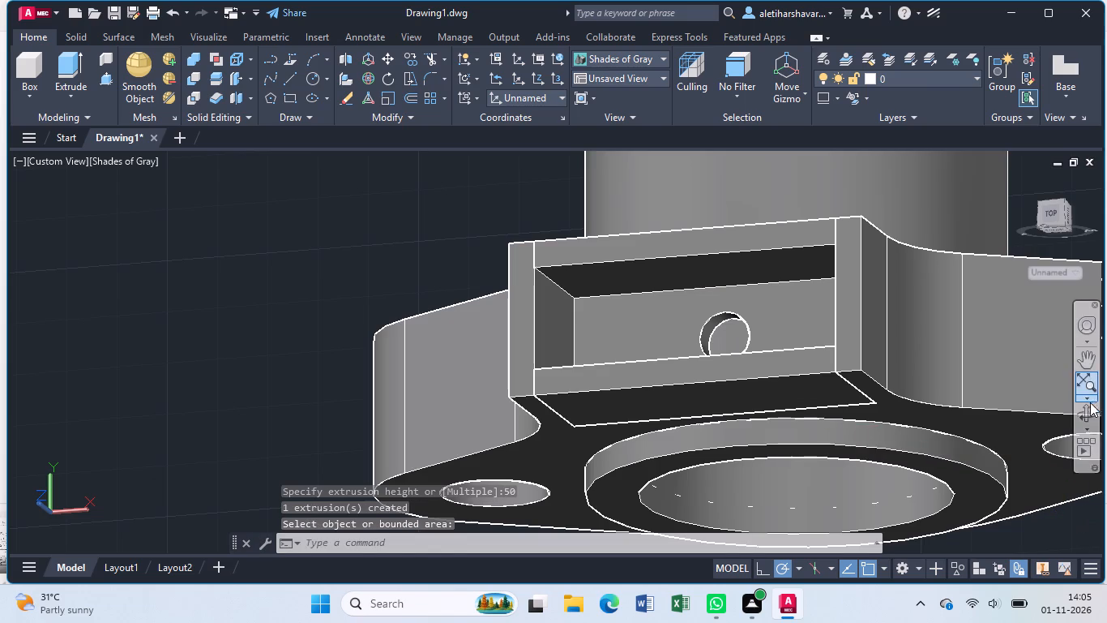
Delete the leftover piece of the small cylinder inside the central bore.
click(1086, 415)
drag(919, 482, 910, 322)
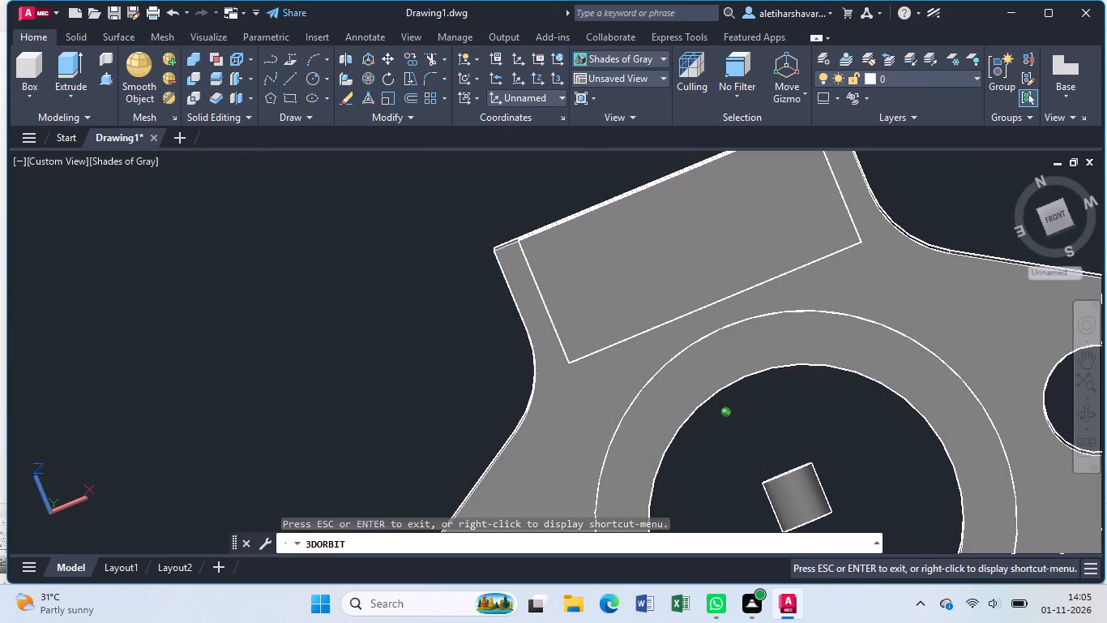
drag(910, 322, 910, 321)
key(Escape)
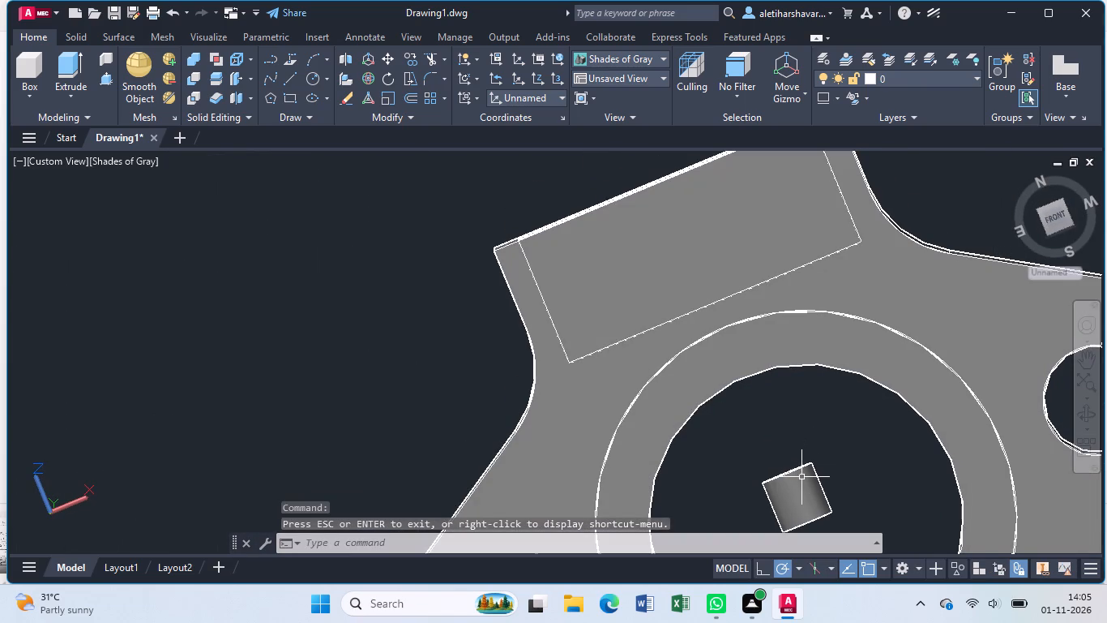
click(802, 479)
key(Delete)
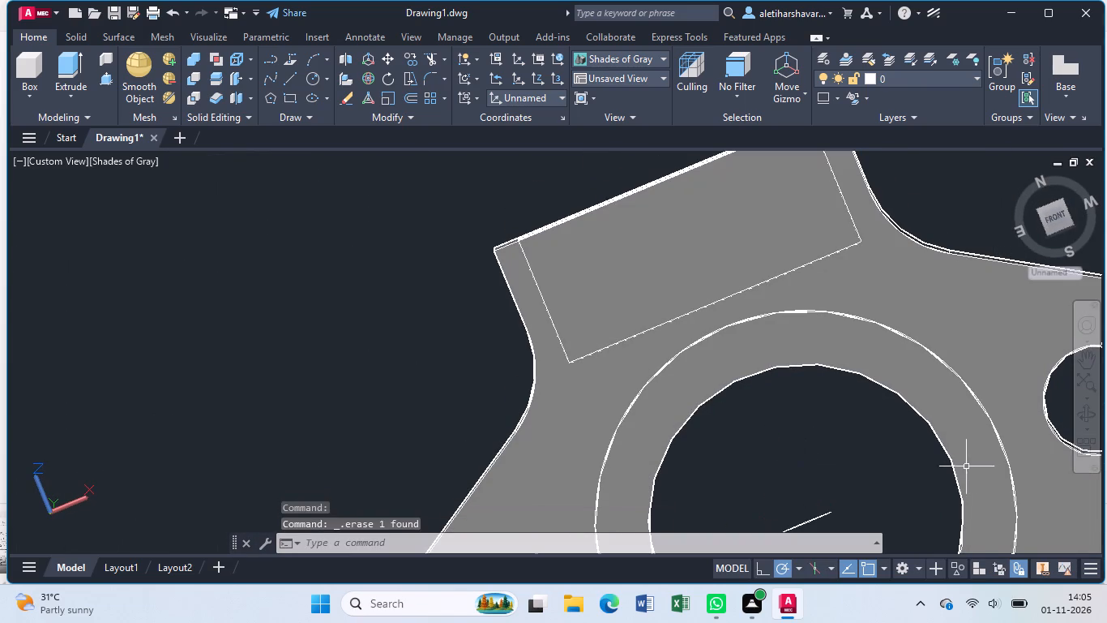
Delete the leftover small circle inside the central bore.
click(1088, 416)
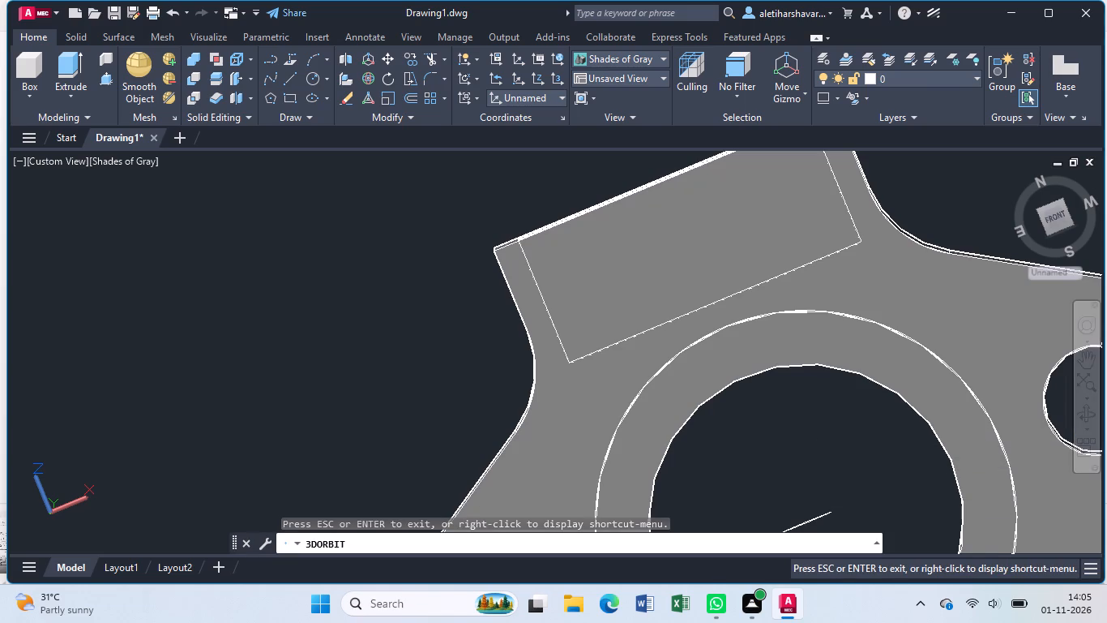
drag(930, 477, 691, 411)
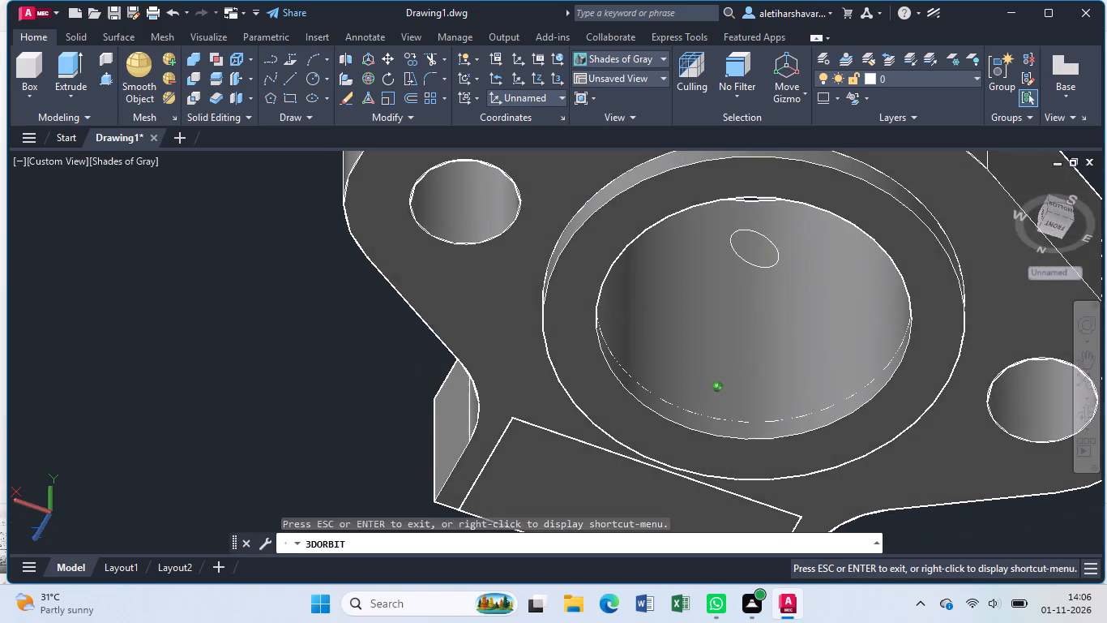
drag(691, 411, 708, 402)
click(780, 260)
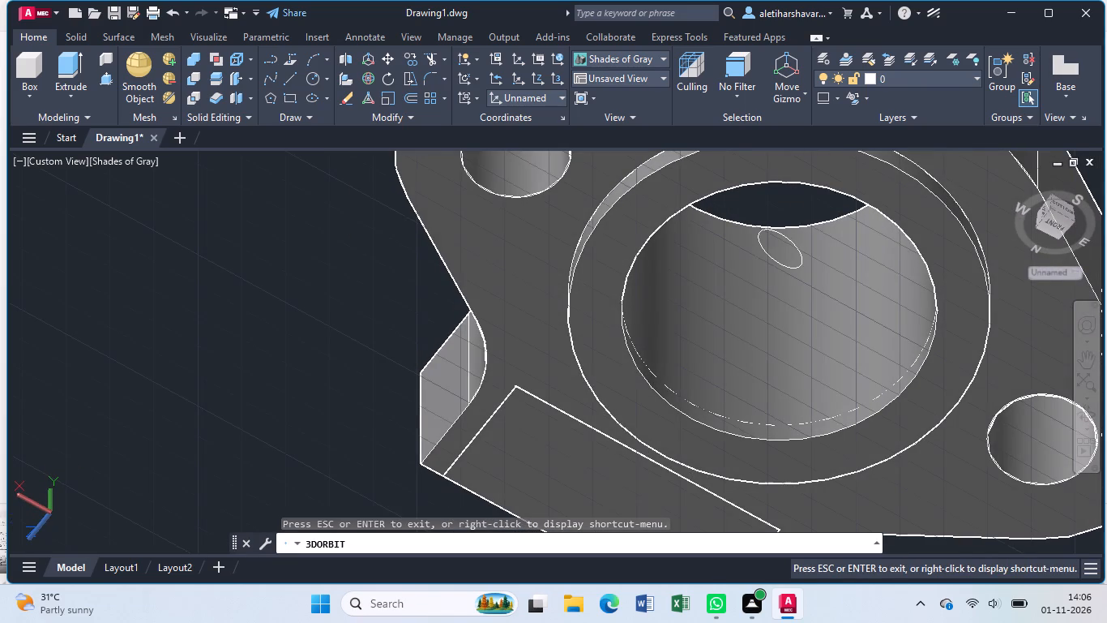
key(Escape)
click(780, 260)
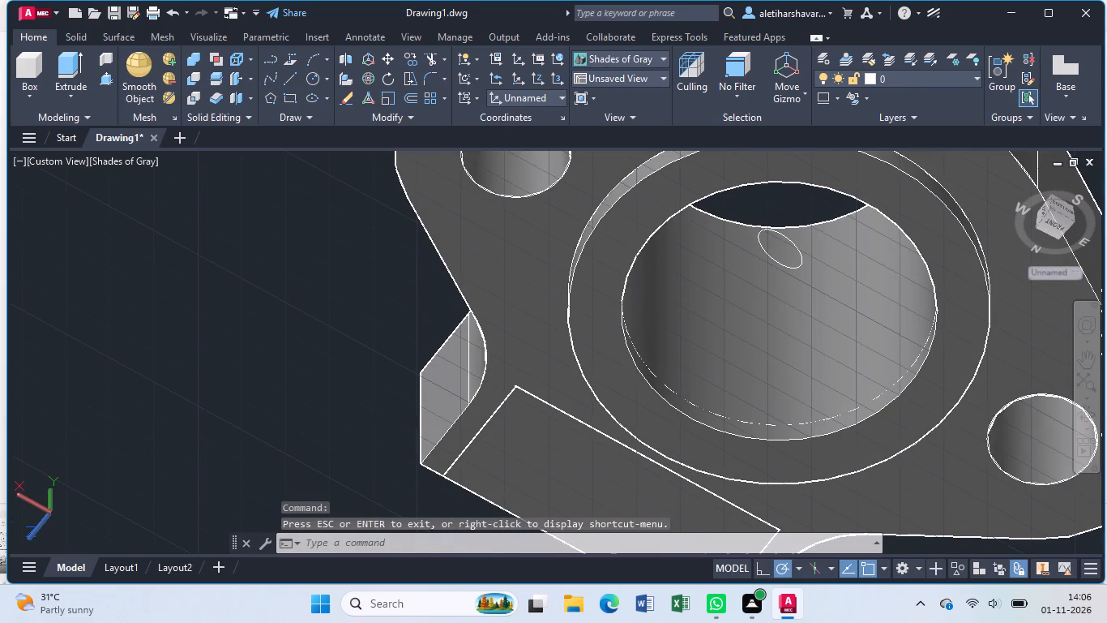
key(Escape)
click(780, 260)
key(Escape)
scroll(774, 243, up, 1)
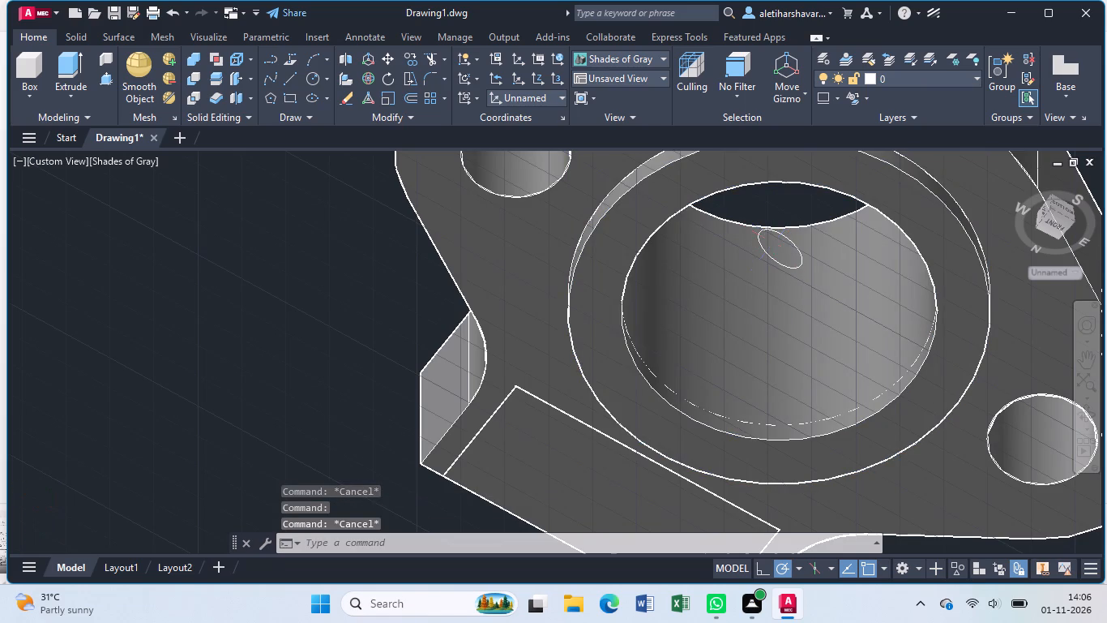
scroll(774, 243, up, 5)
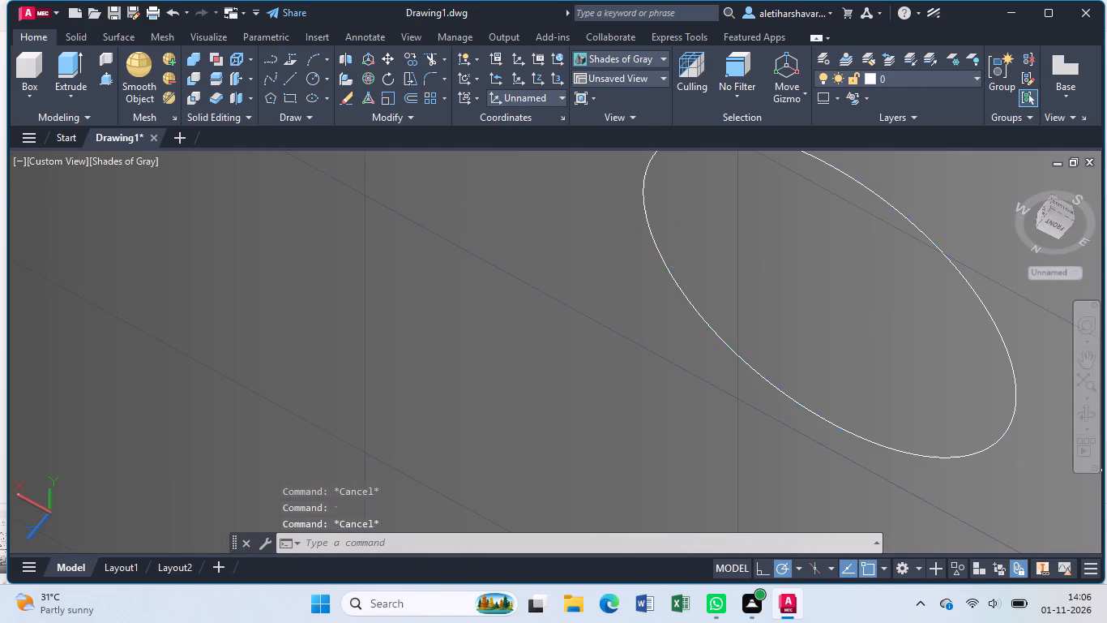
click(665, 265)
key(Delete)
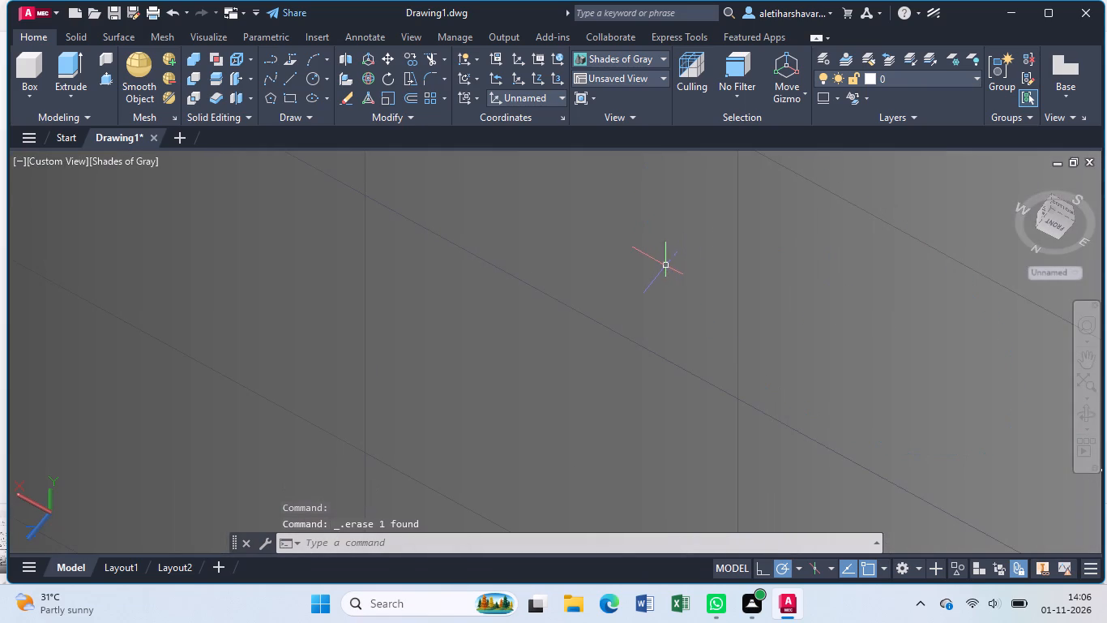
scroll(886, 300, down, 8)
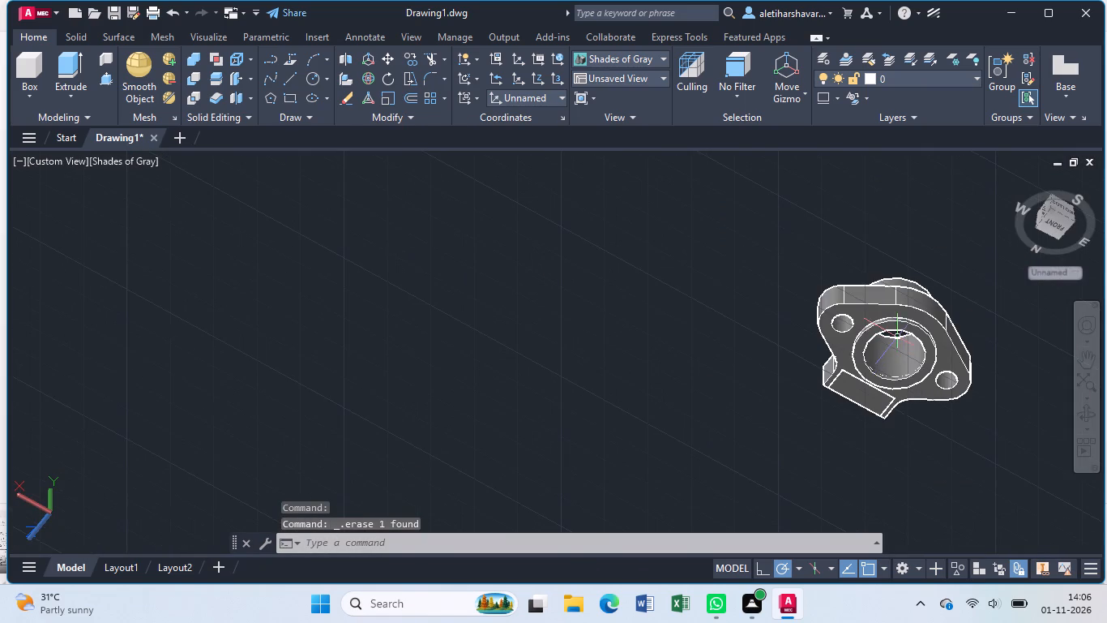
key(Escape)
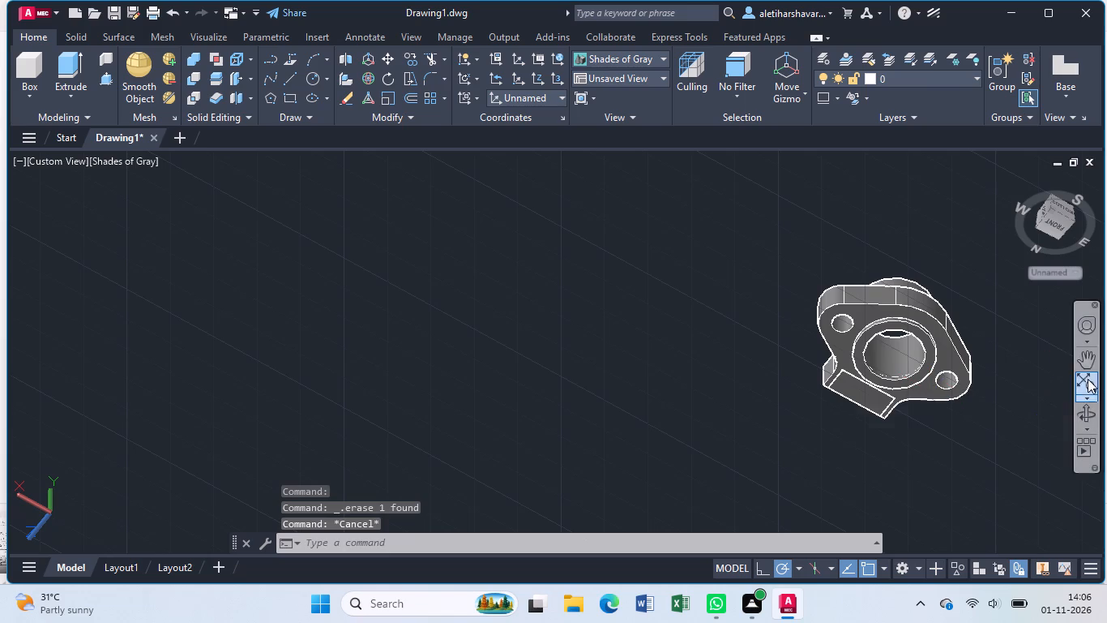
Examine the part in the Front, Right, SW Isometric and SE Isometric views and orbit around to the neck slot and its round hole.
click(1092, 407)
drag(938, 272, 793, 489)
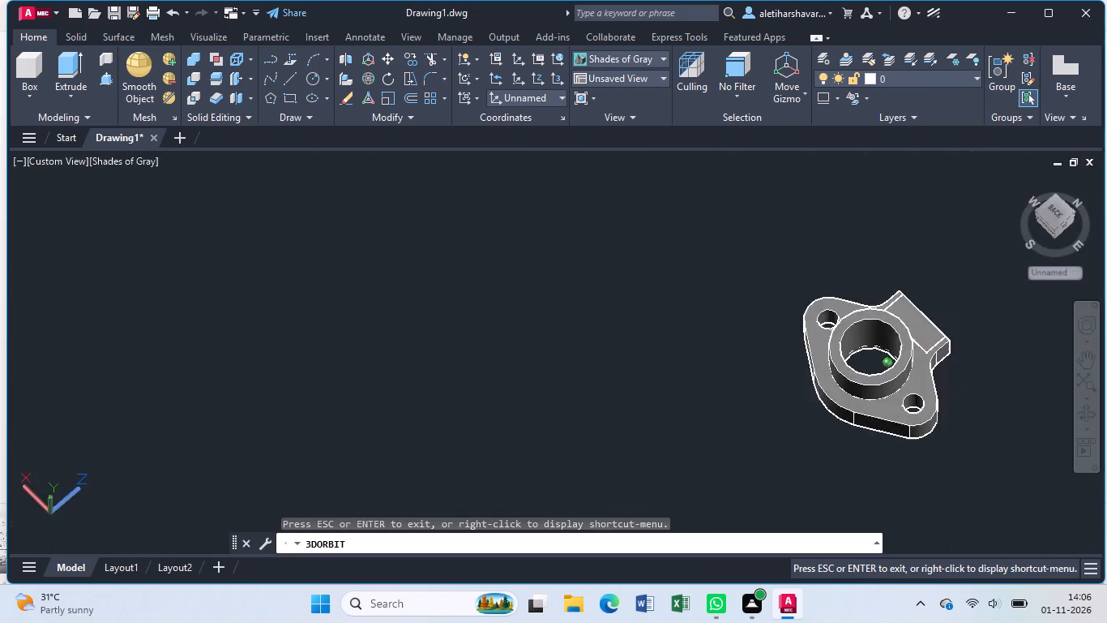
drag(793, 489, 870, 361)
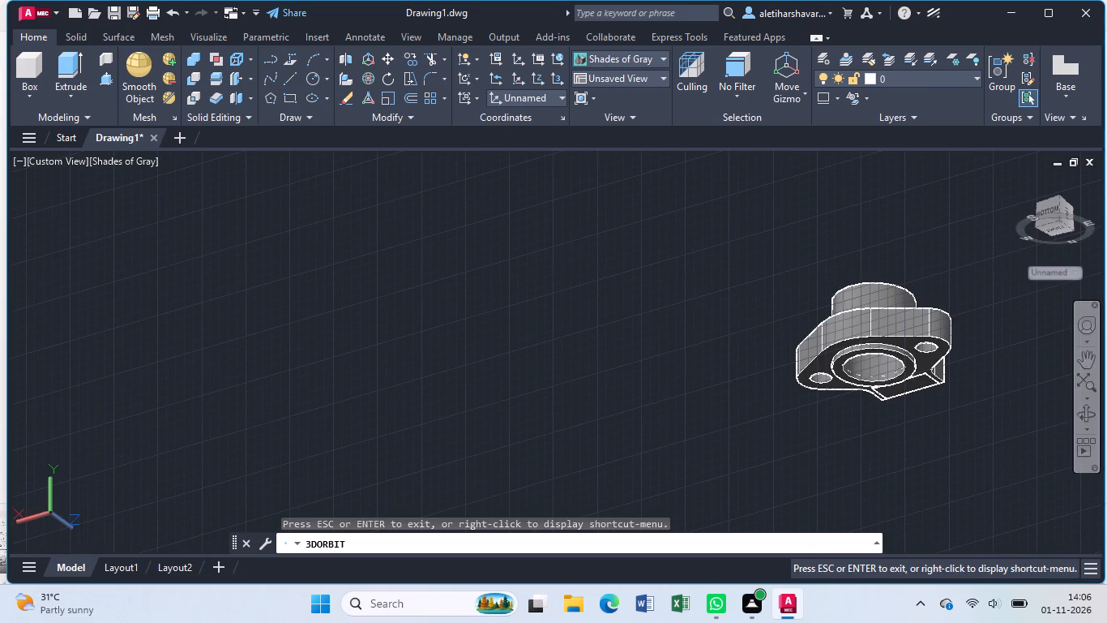
key(Escape)
click(61, 161)
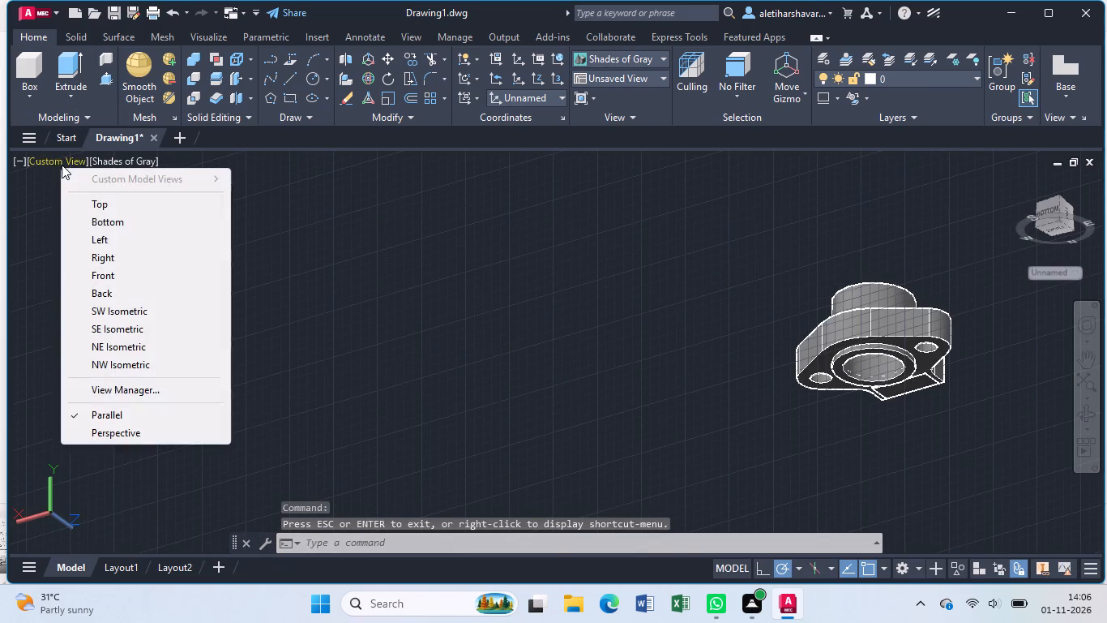
click(114, 278)
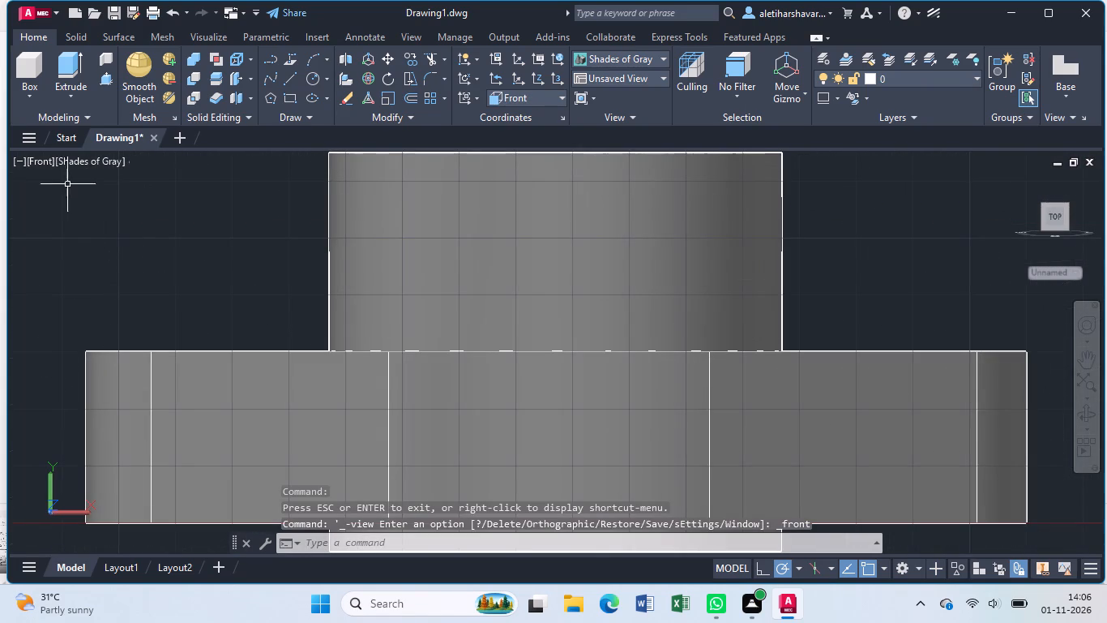
click(45, 164)
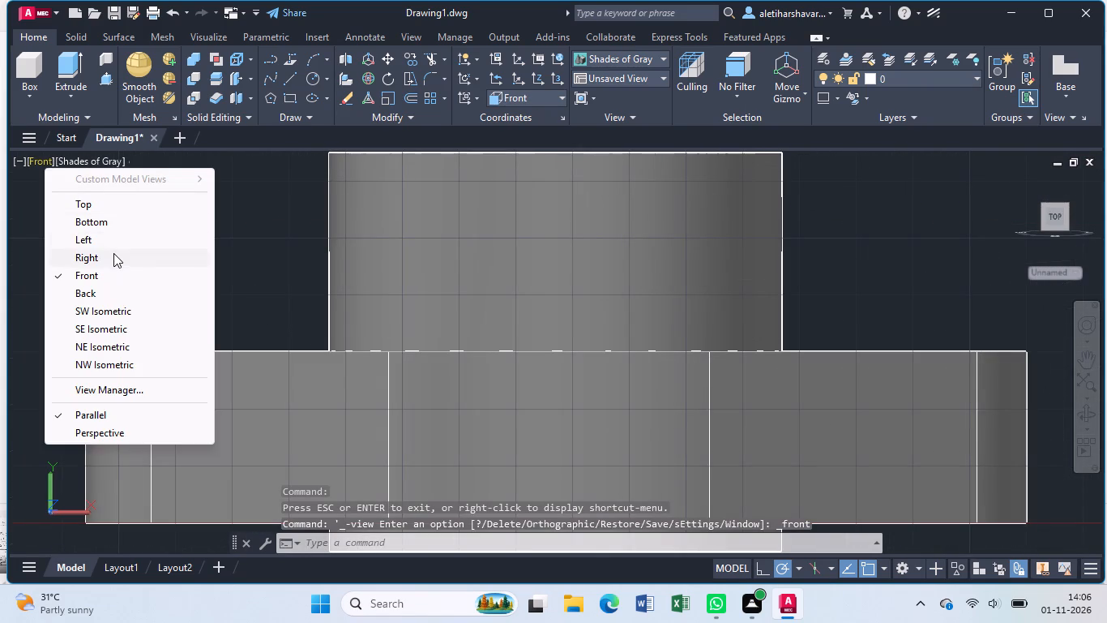
click(113, 254)
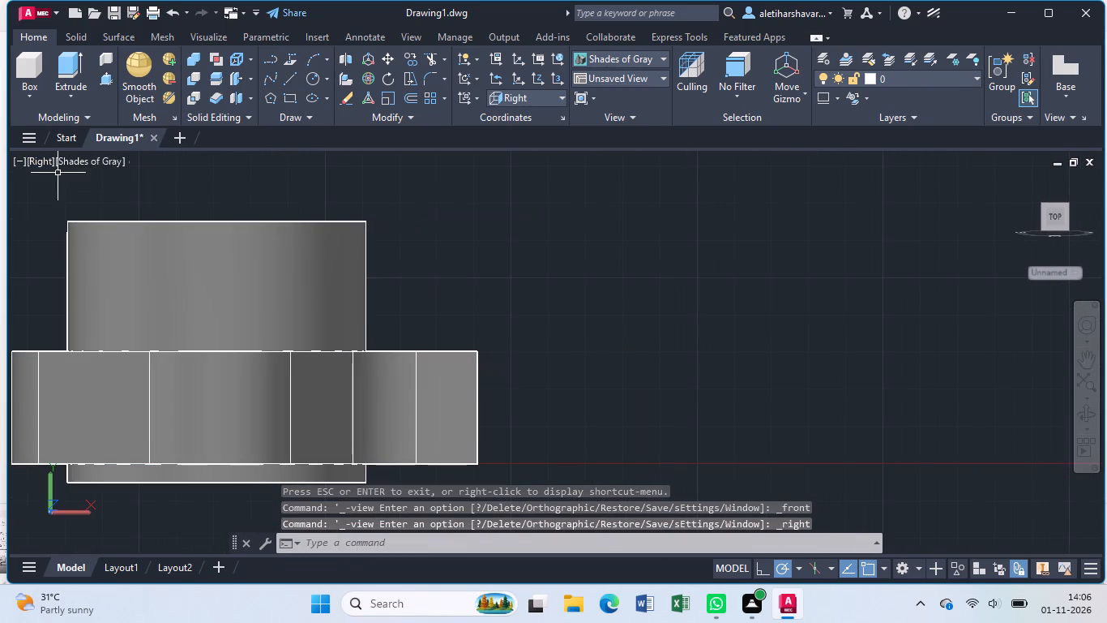
click(42, 163)
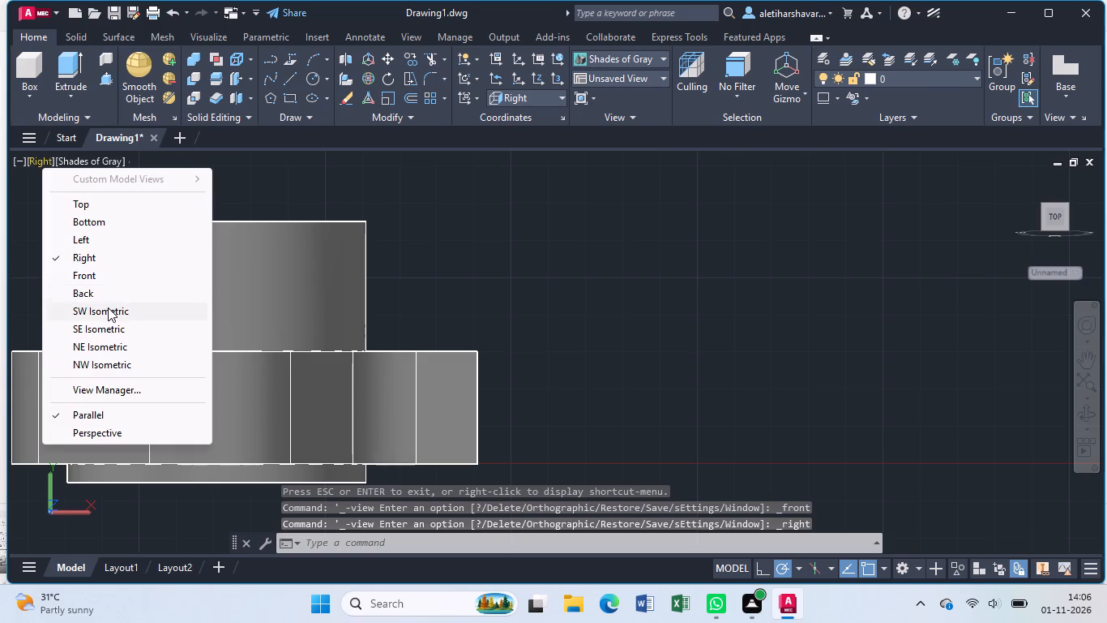
click(108, 307)
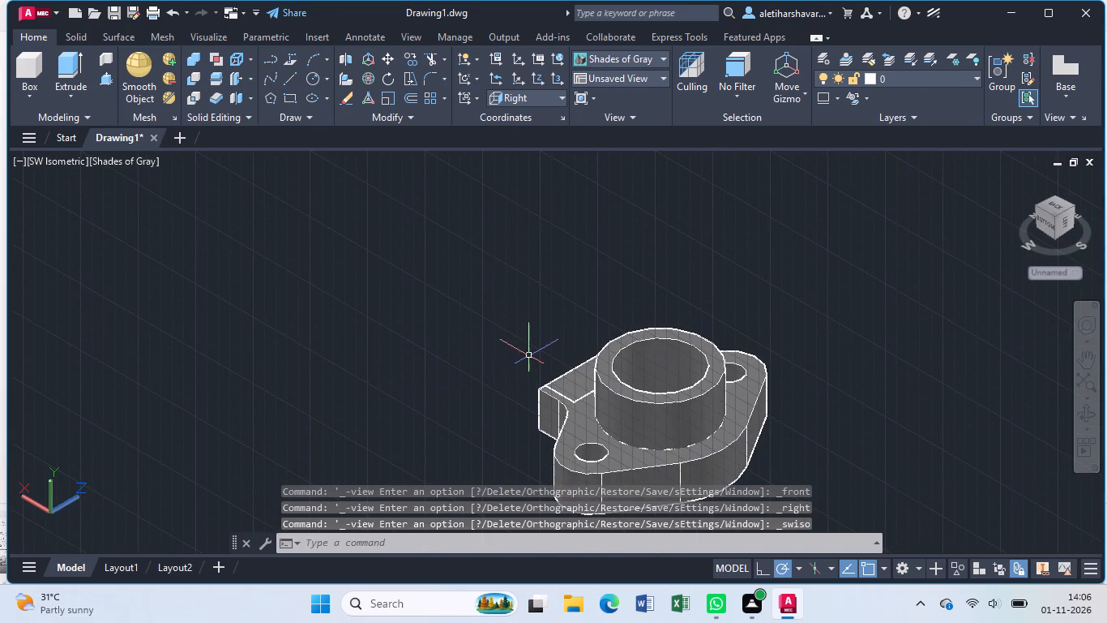
scroll(529, 356, down, 1)
click(53, 157)
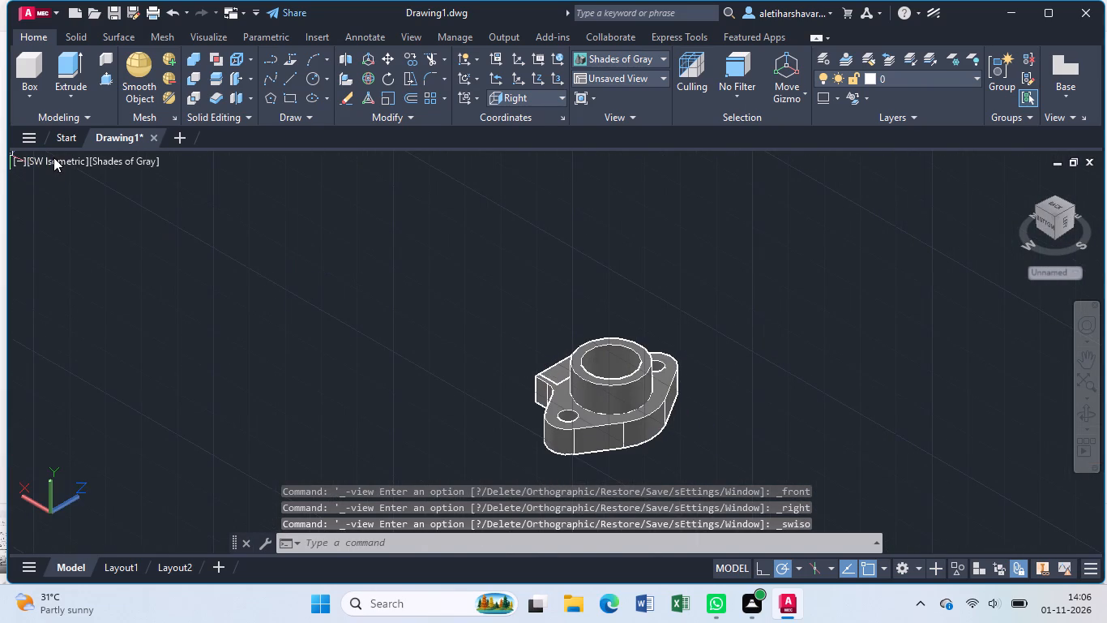
click(143, 325)
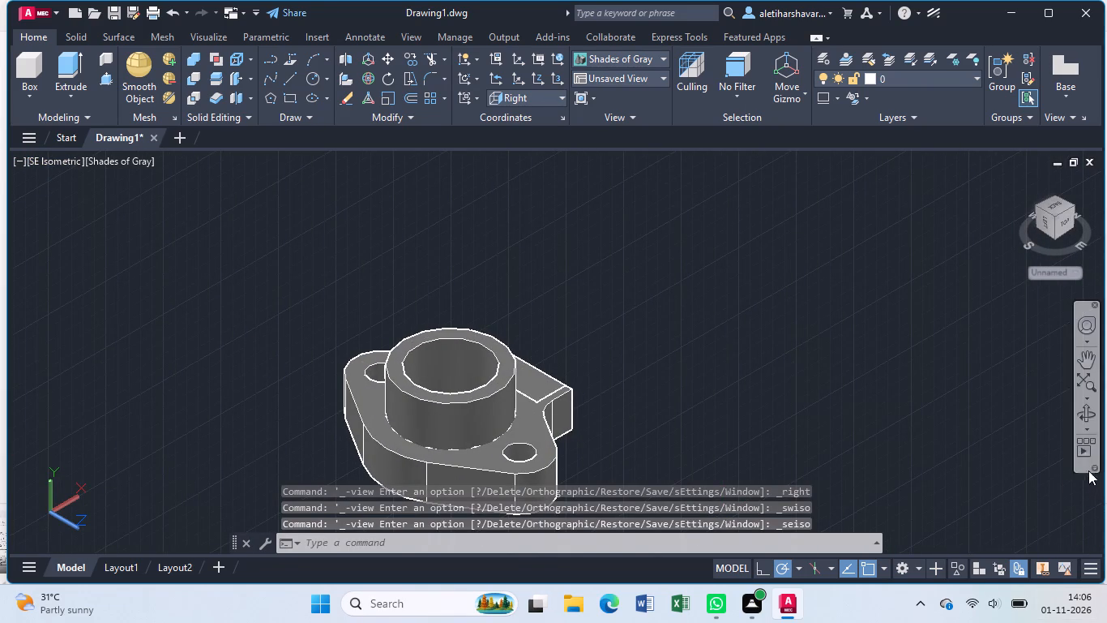
click(1088, 410)
drag(742, 386, 702, 352)
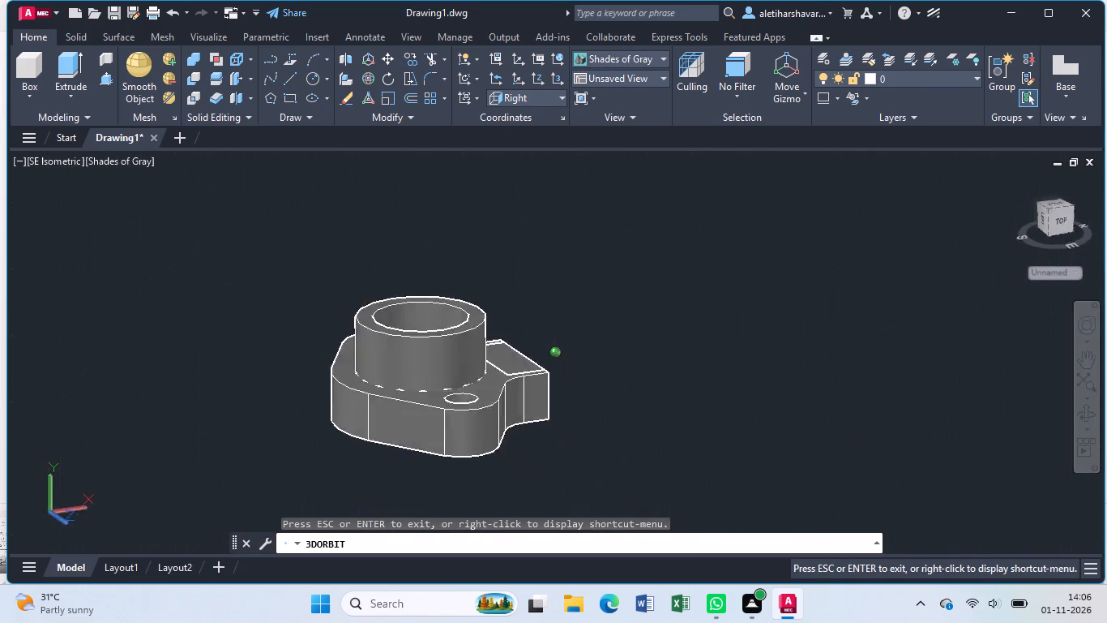
drag(702, 352, 558, 252)
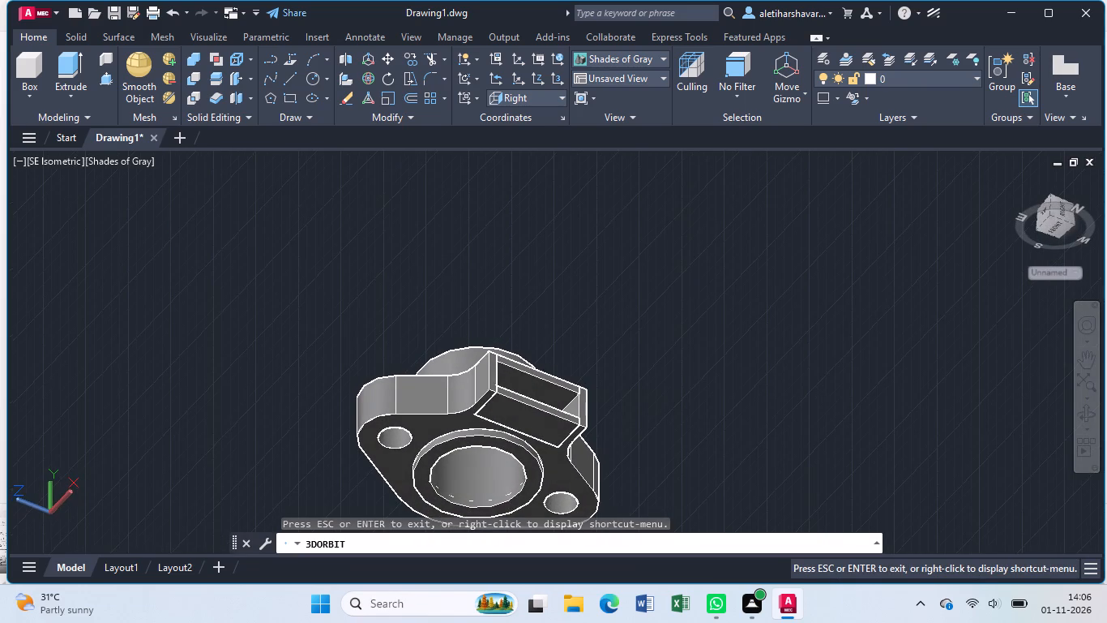
drag(635, 465, 623, 411)
middle_drag(622, 410, 621, 410)
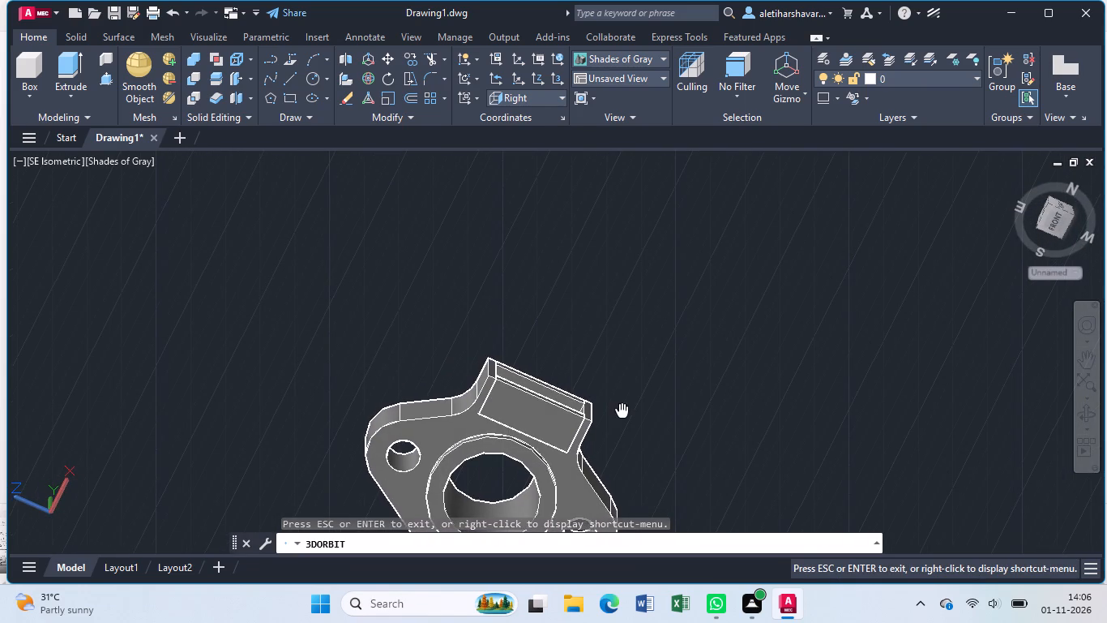
middle_drag(621, 410, 604, 384)
middle_drag(596, 455, 633, 295)
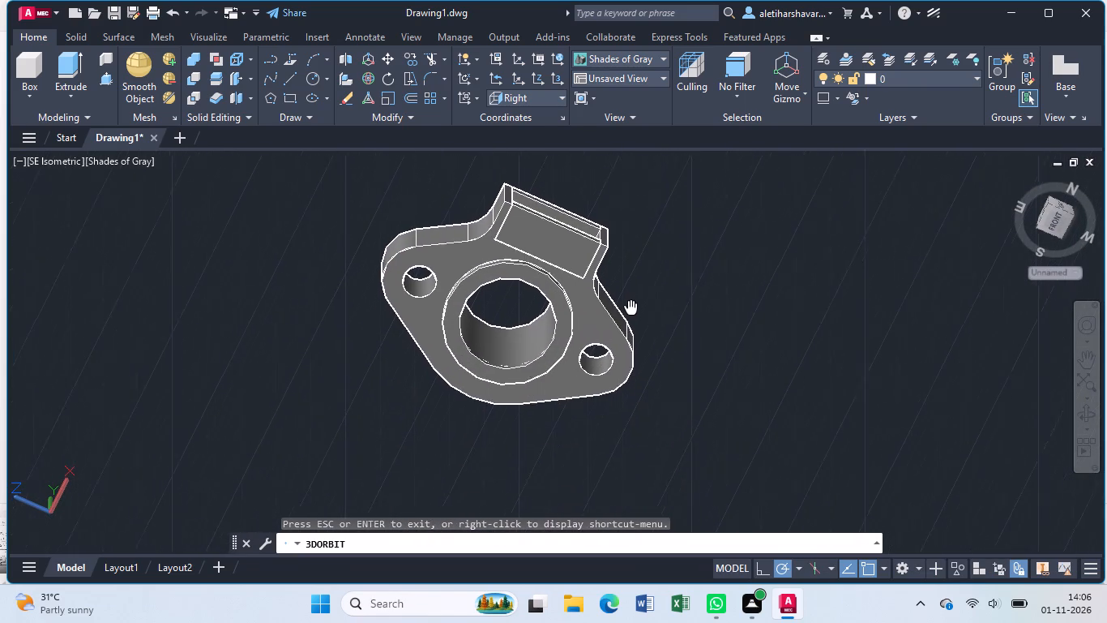
middle_drag(633, 295, 638, 291)
drag(653, 326, 661, 426)
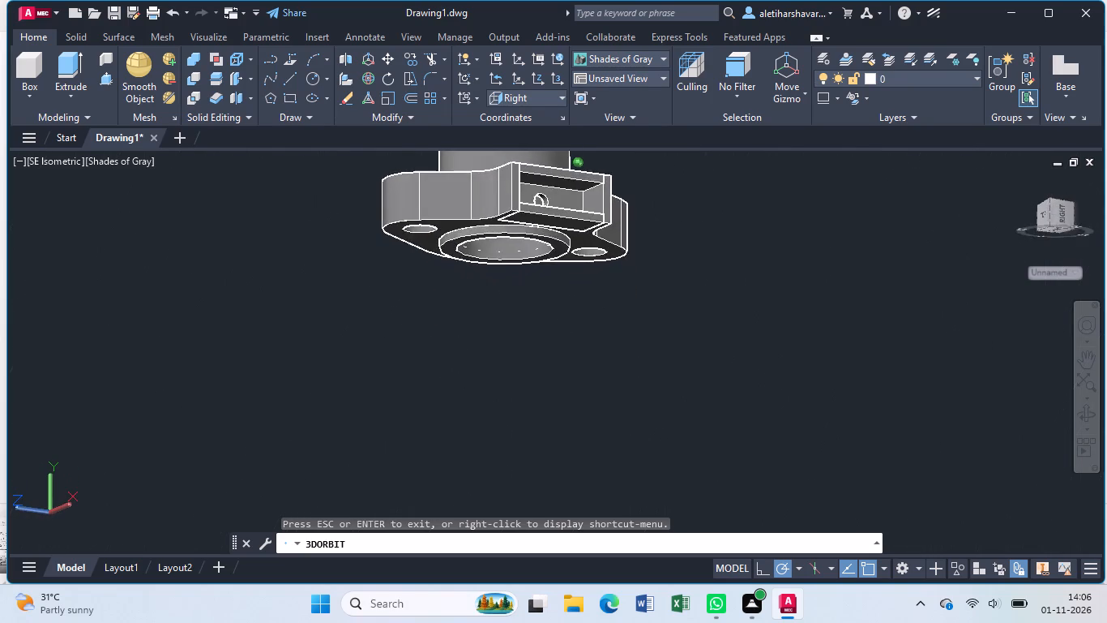
drag(661, 426, 665, 432)
middle_drag(621, 268, 653, 437)
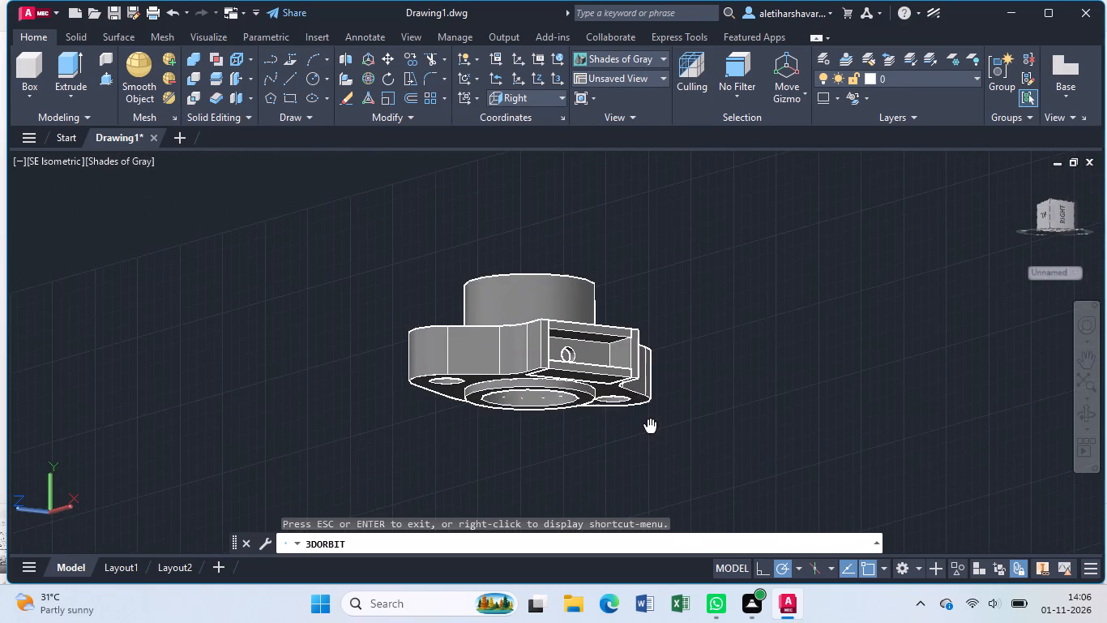
middle_drag(653, 437, 654, 439)
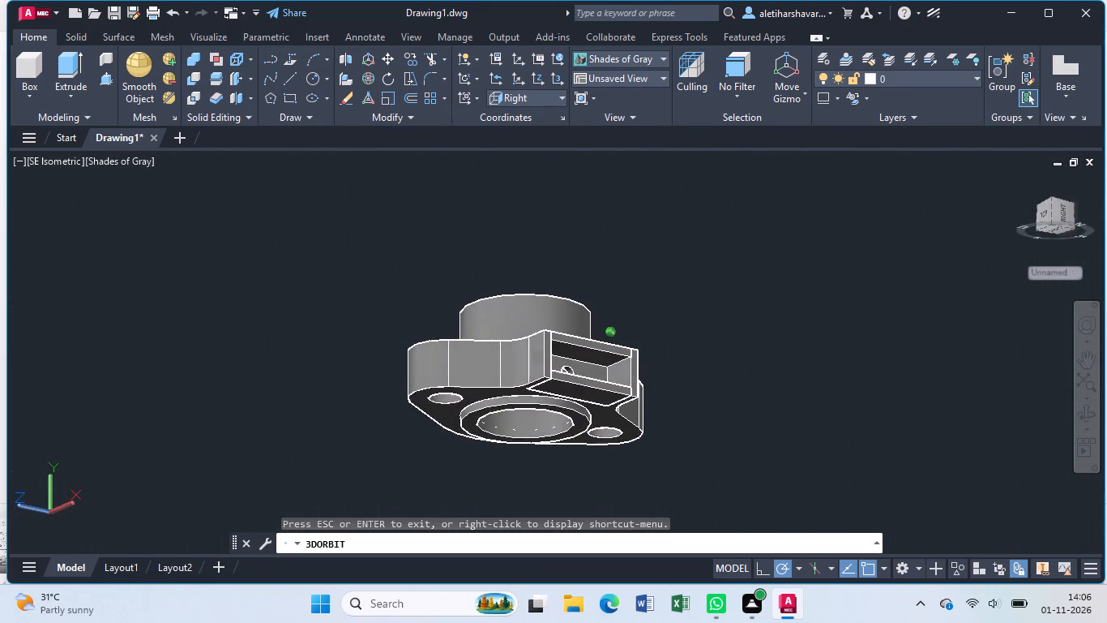
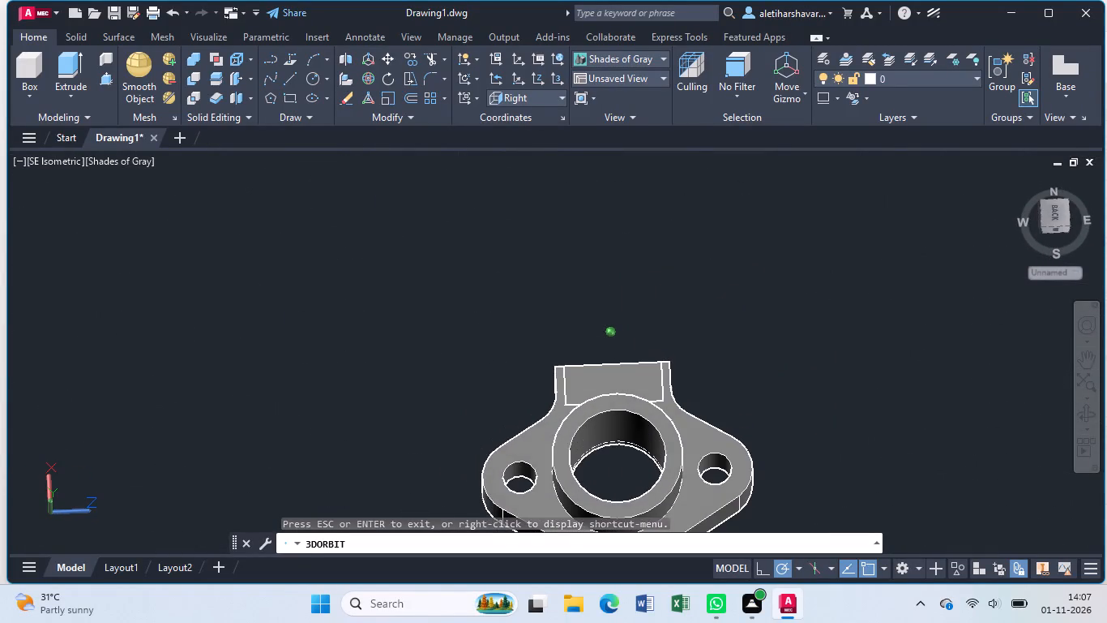
Examine the part in the NE Isometric view and orbit around to its neck slot and underside.
middle_drag(573, 432, 534, 210)
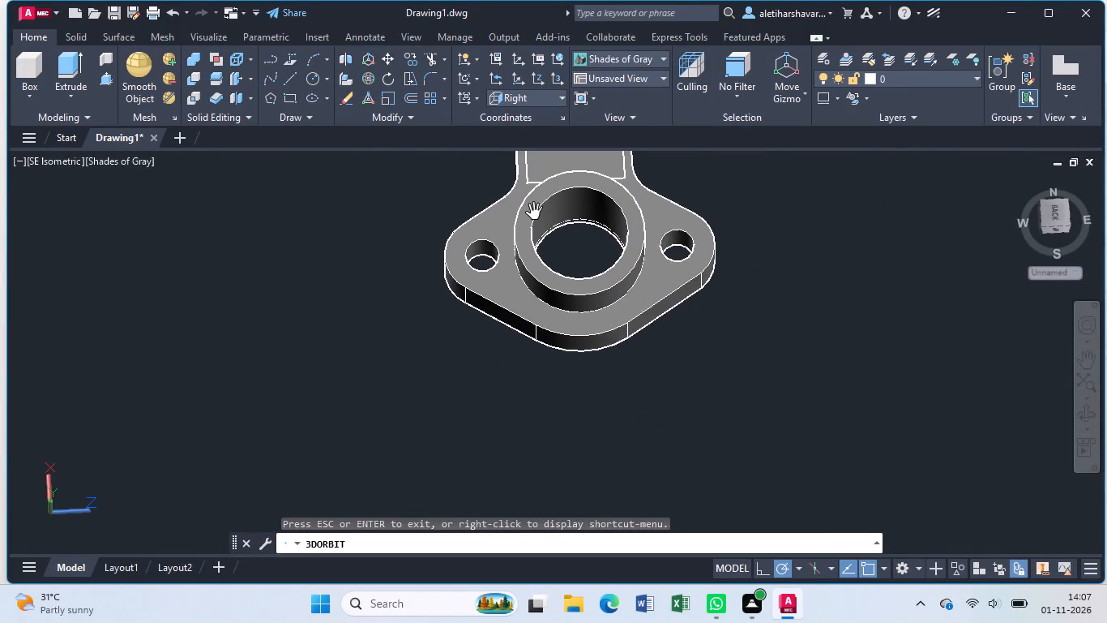
key(Escape)
click(36, 153)
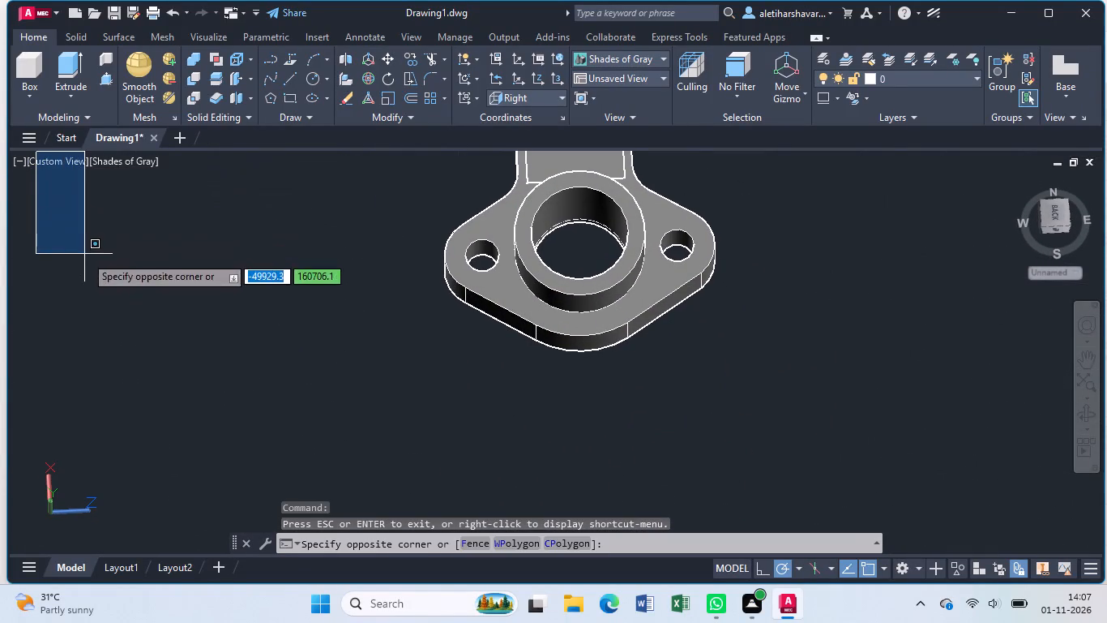
click(92, 297)
click(51, 162)
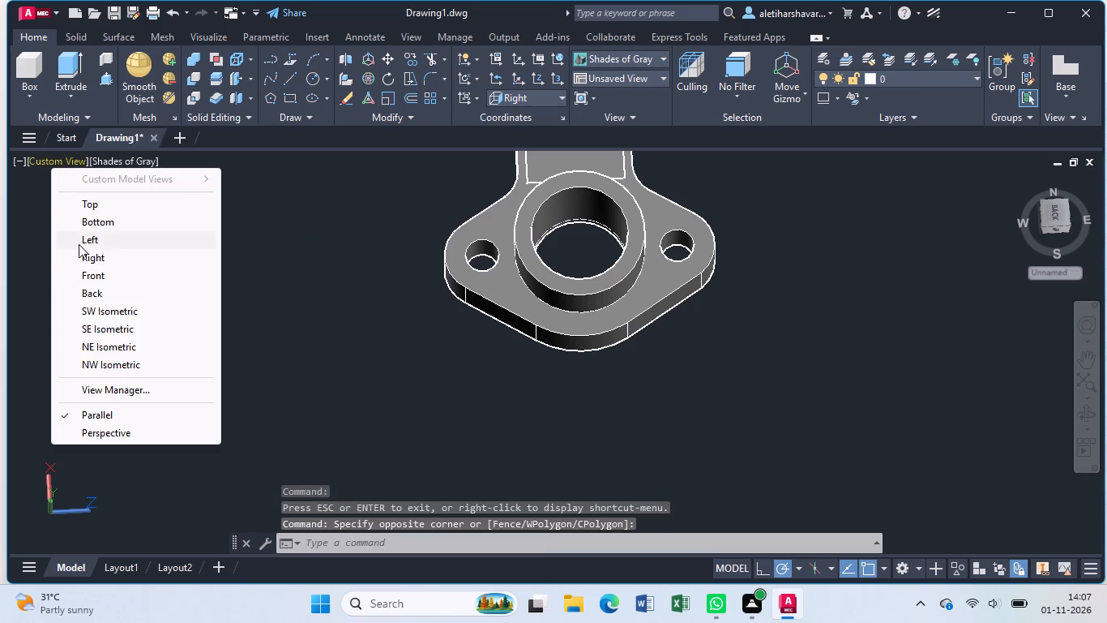
click(126, 355)
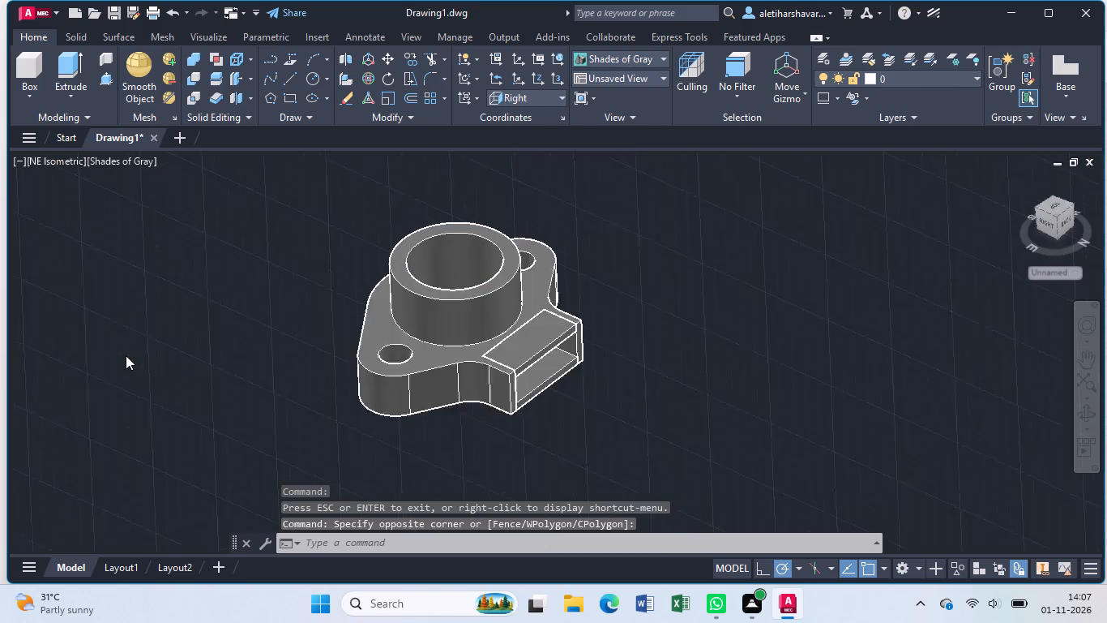
drag(558, 430, 558, 426)
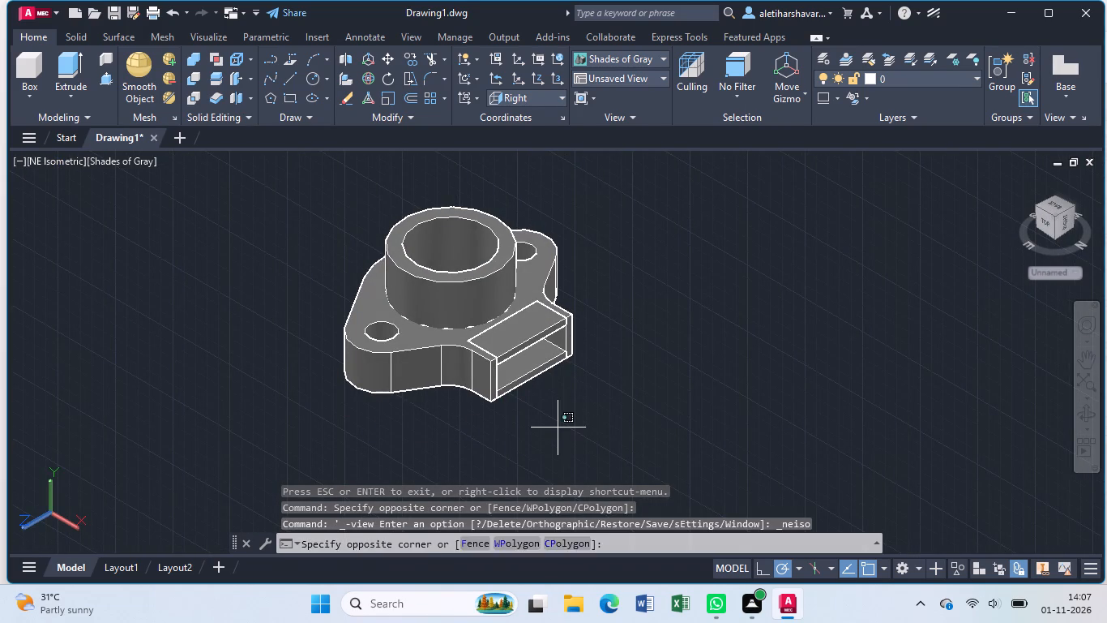
drag(558, 426, 558, 367)
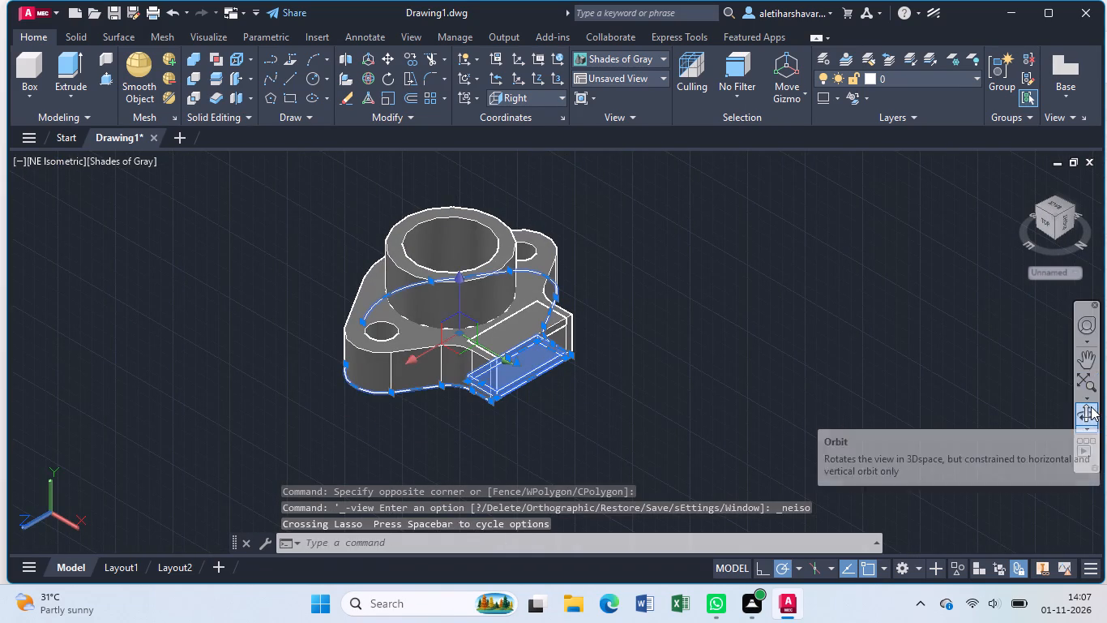
click(1092, 410)
key(Escape)
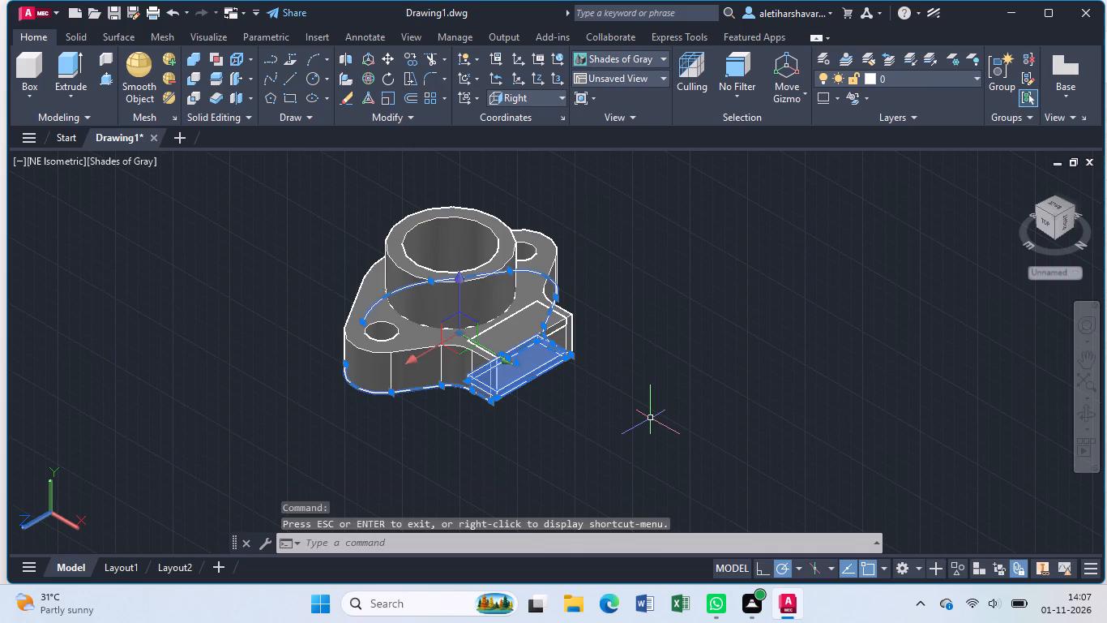
key(Escape)
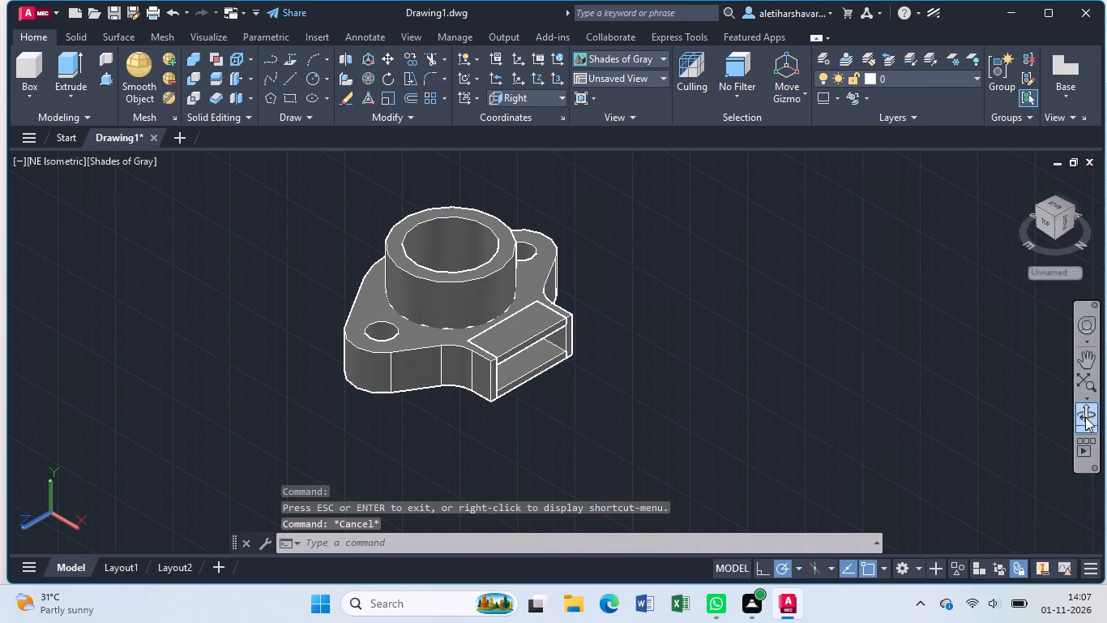
click(1085, 416)
drag(635, 419, 617, 333)
drag(658, 478, 666, 457)
middle_drag(666, 456, 643, 421)
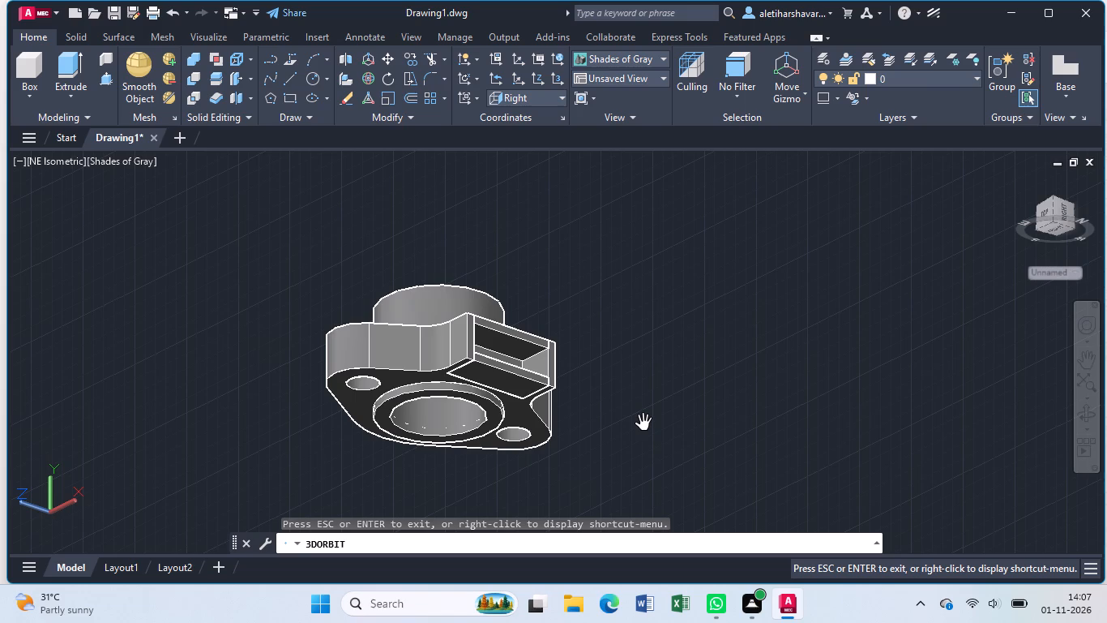
key(Escape)
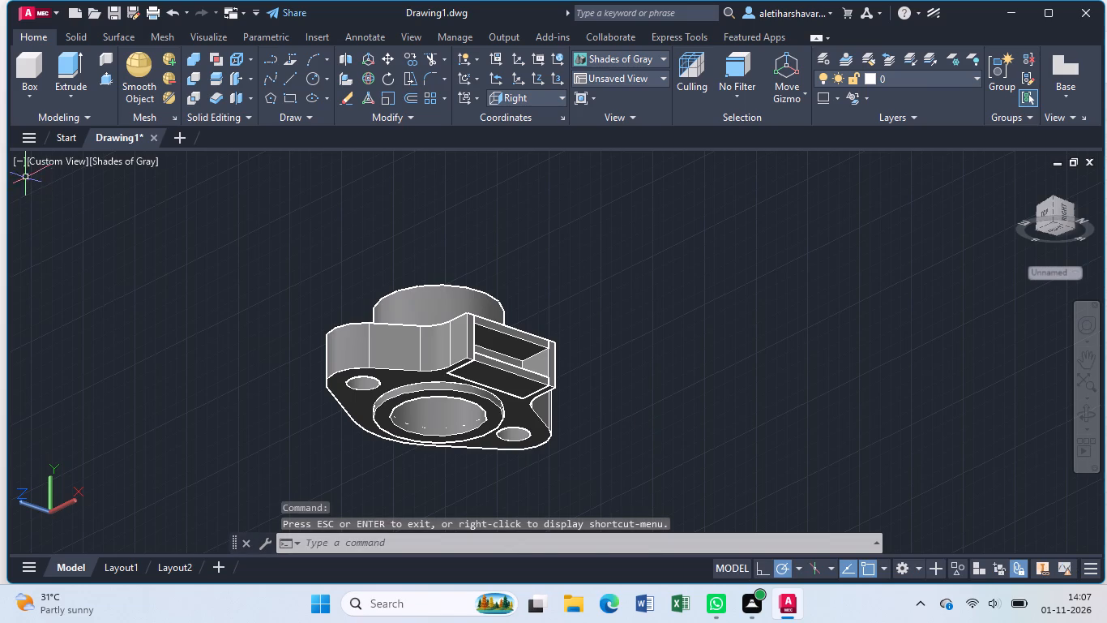
In the Top view, copy the whole part from its bore centre to a clear spot level with it on the +X side.
click(41, 156)
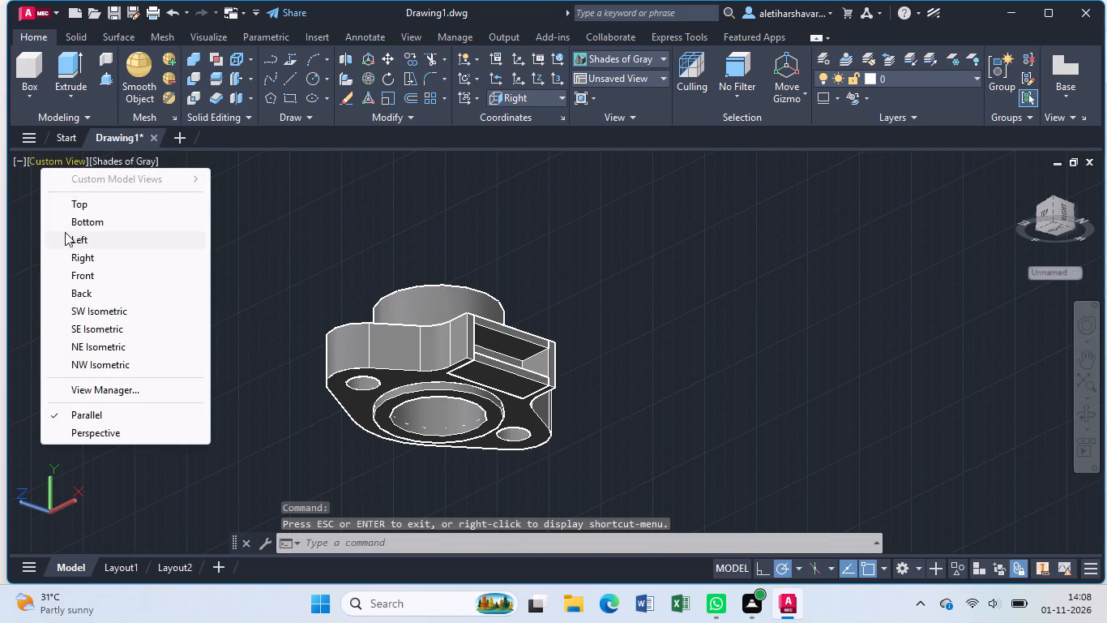
click(89, 201)
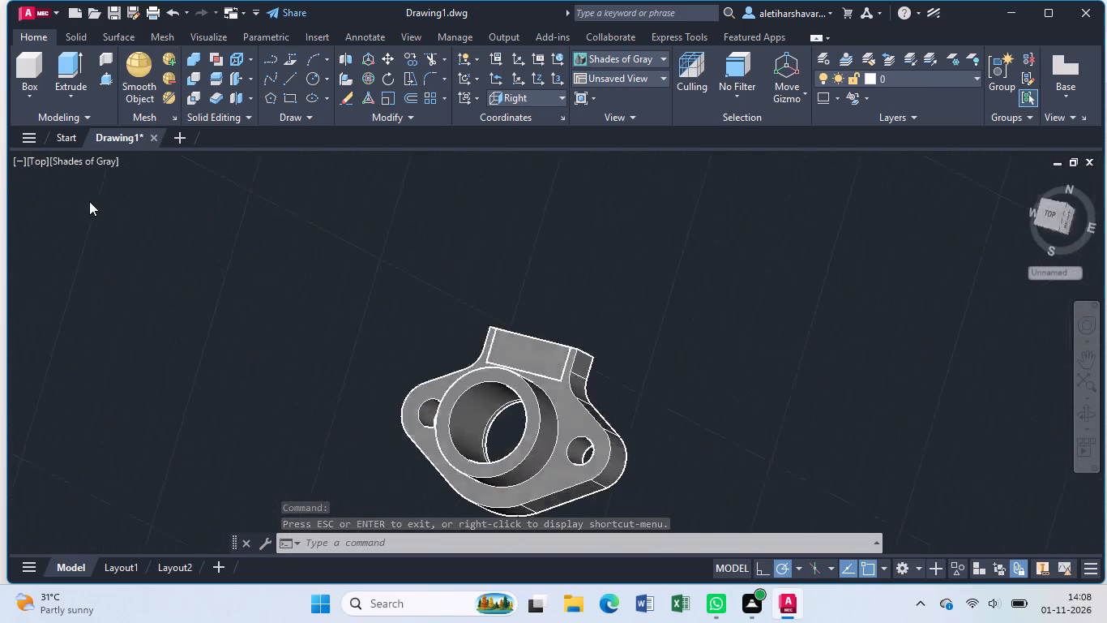
middle_drag(754, 490, 710, 387)
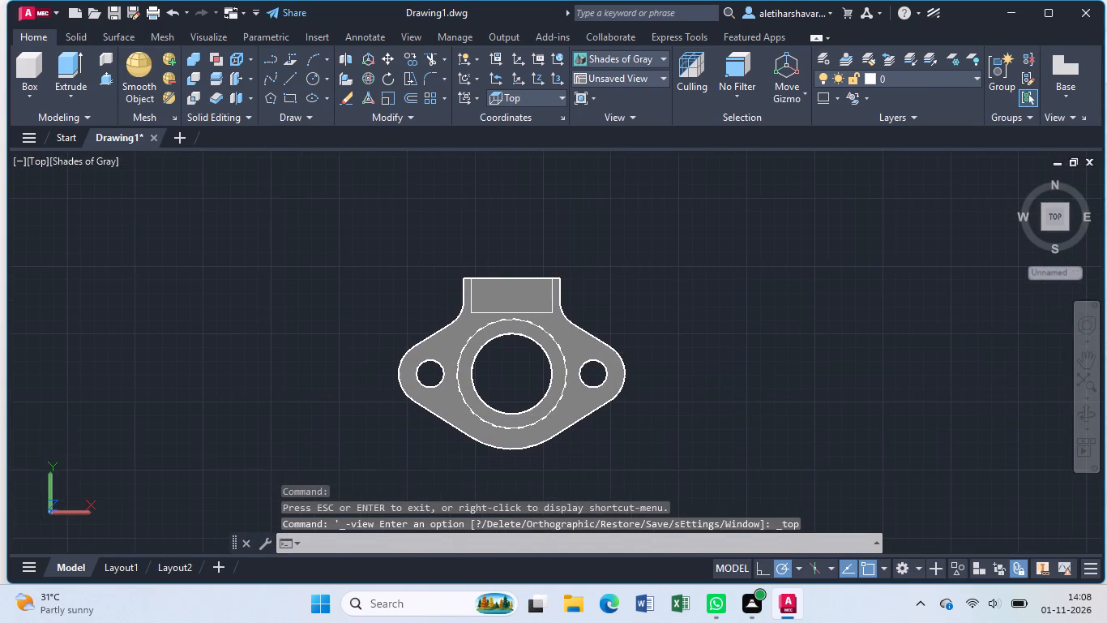
click(633, 270)
click(361, 453)
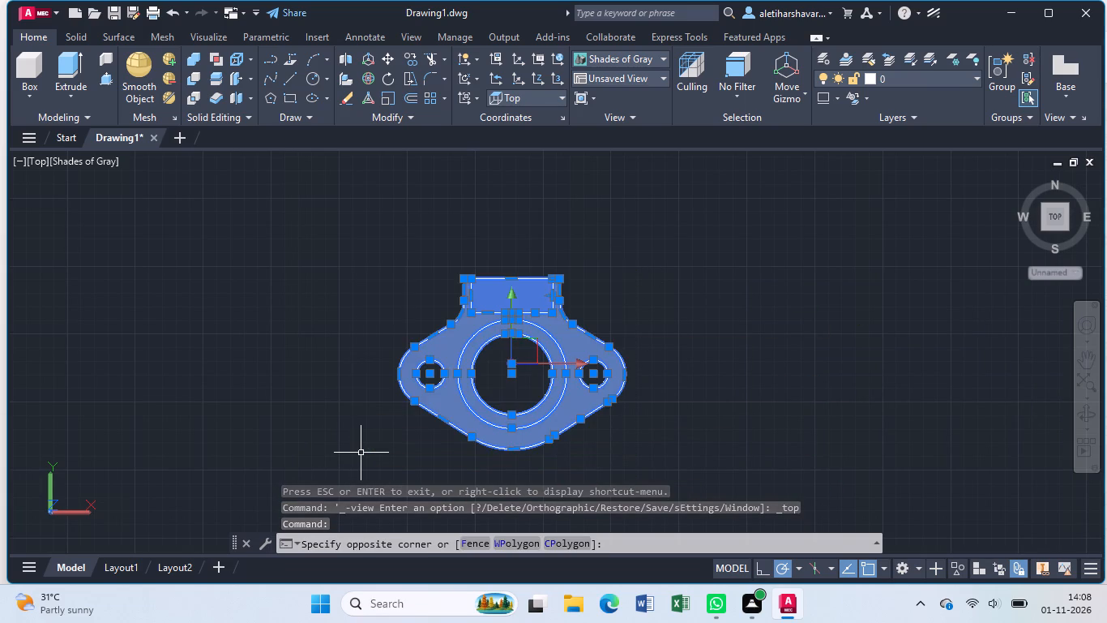
key(c)
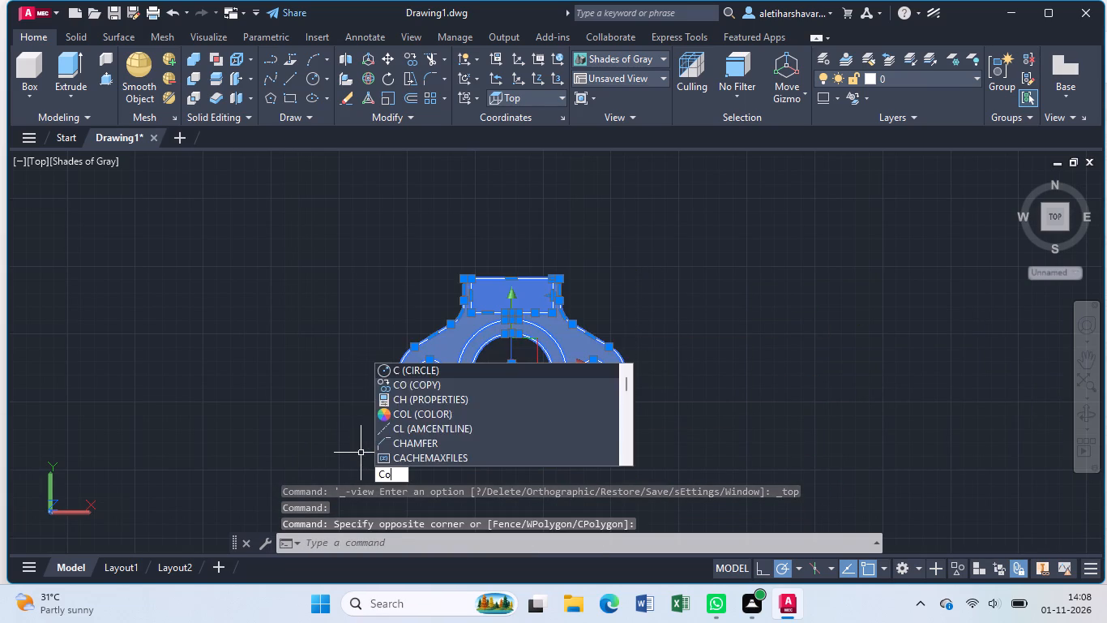
key(o)
key(Return)
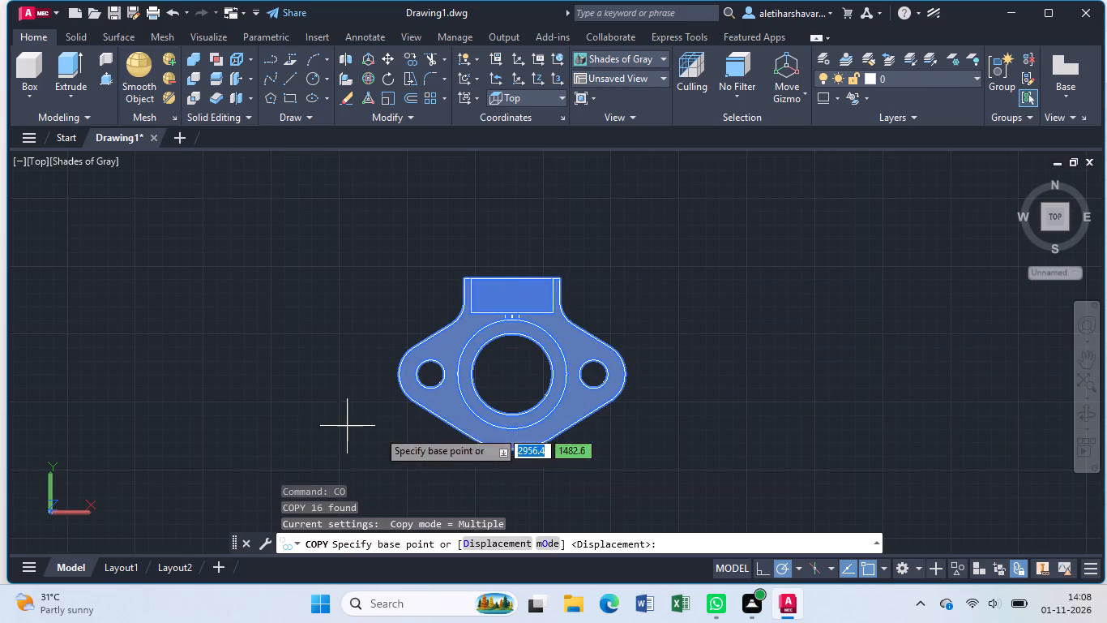
click(515, 372)
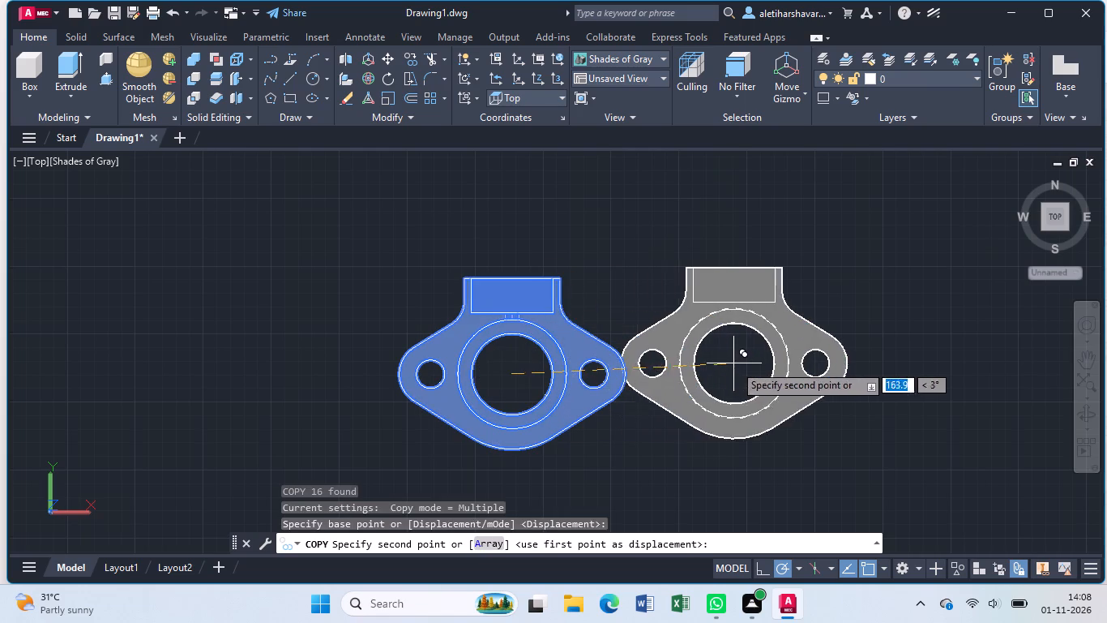
click(831, 376)
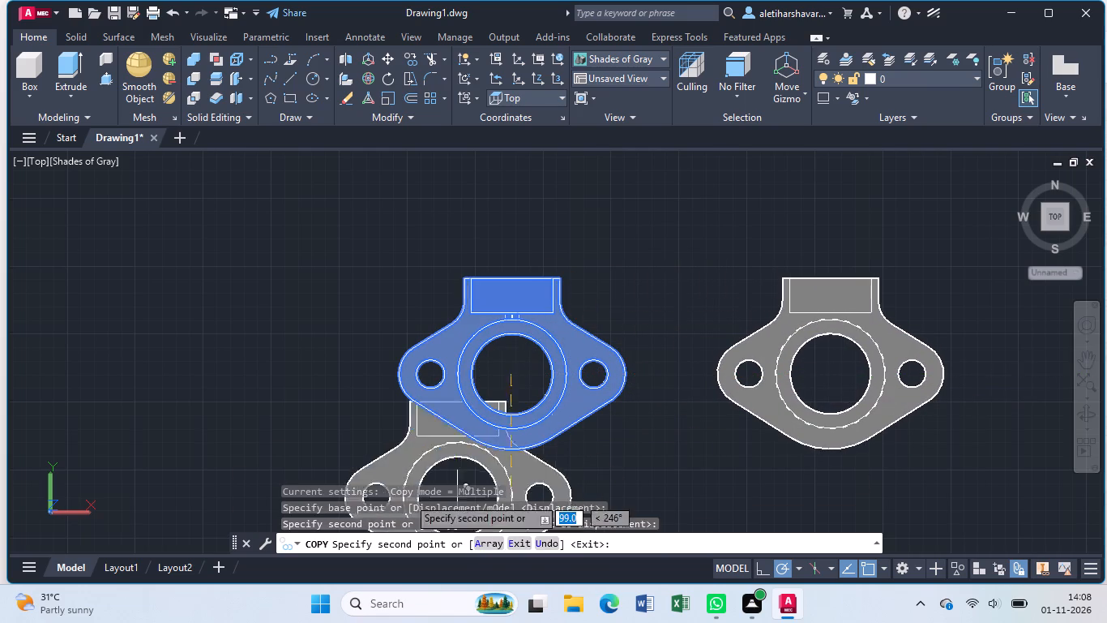
key(Escape)
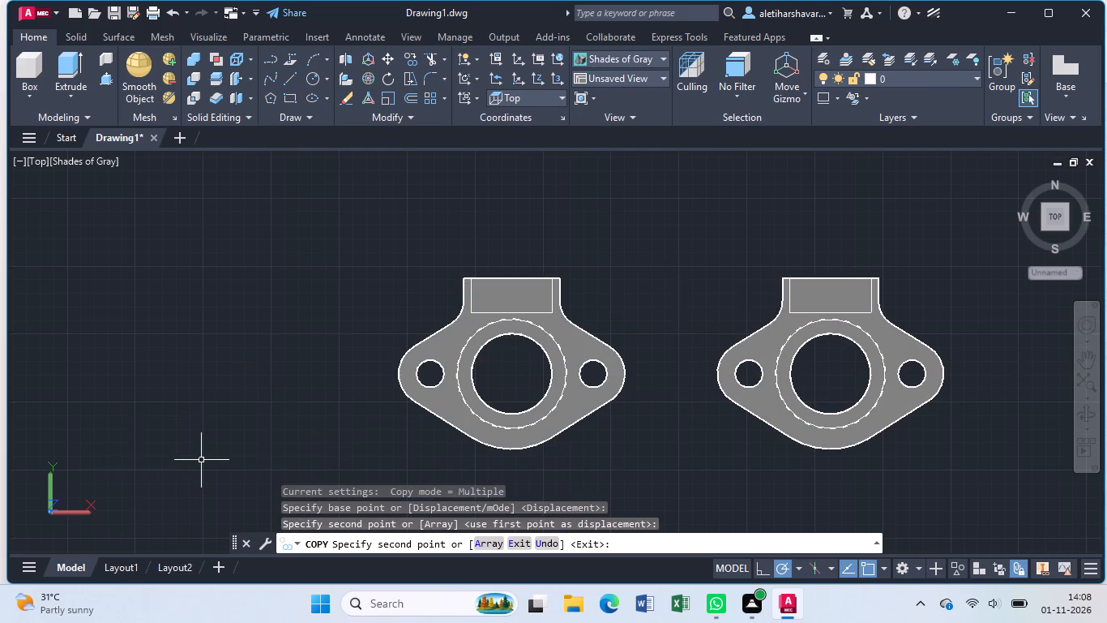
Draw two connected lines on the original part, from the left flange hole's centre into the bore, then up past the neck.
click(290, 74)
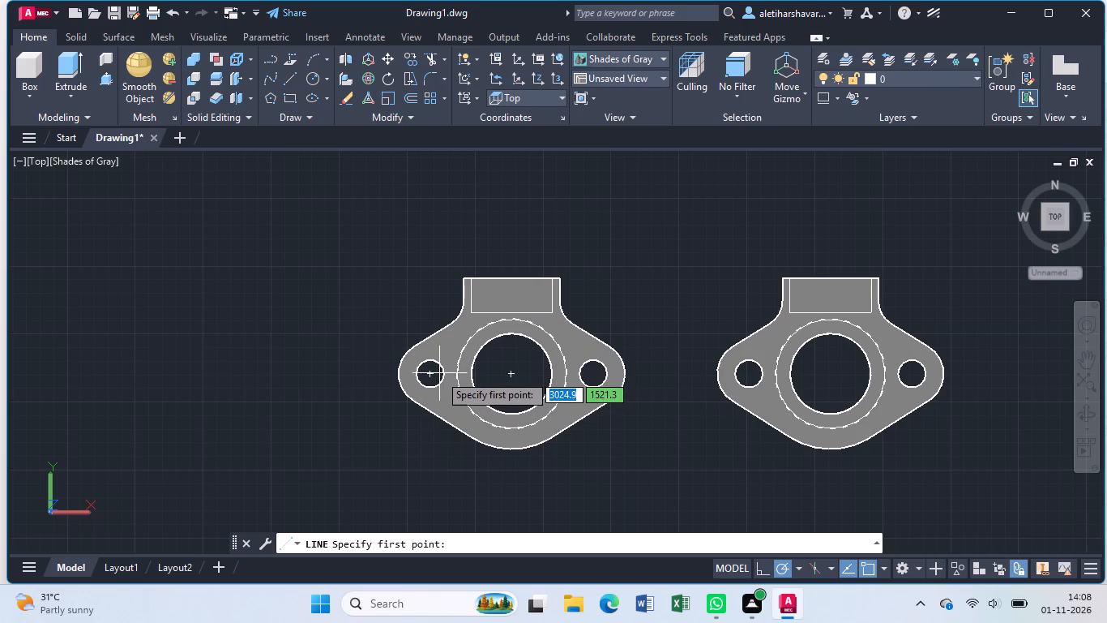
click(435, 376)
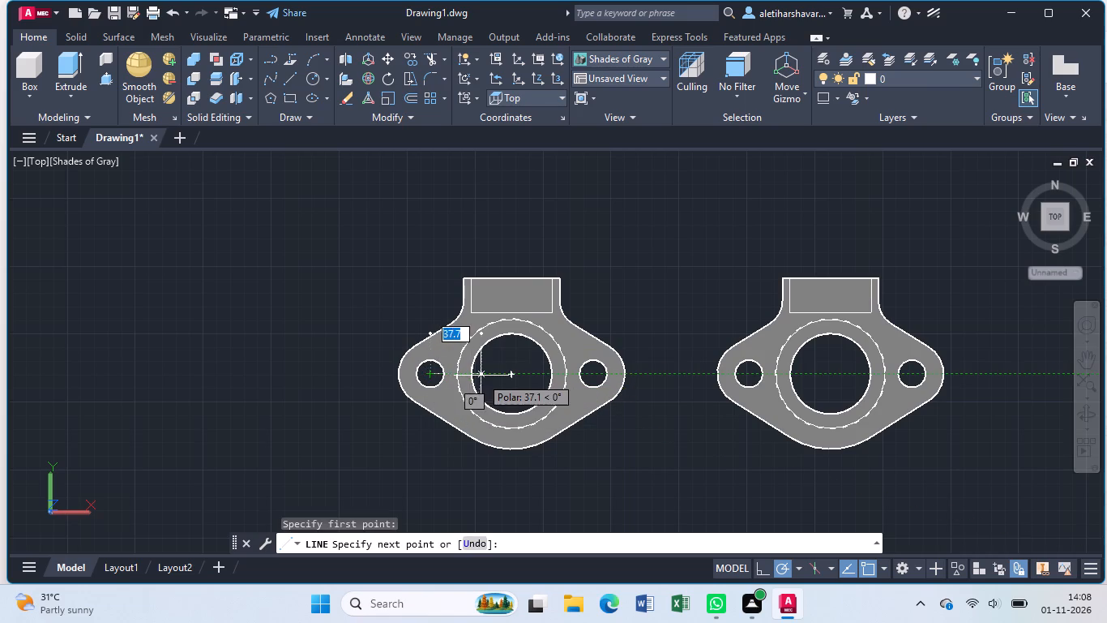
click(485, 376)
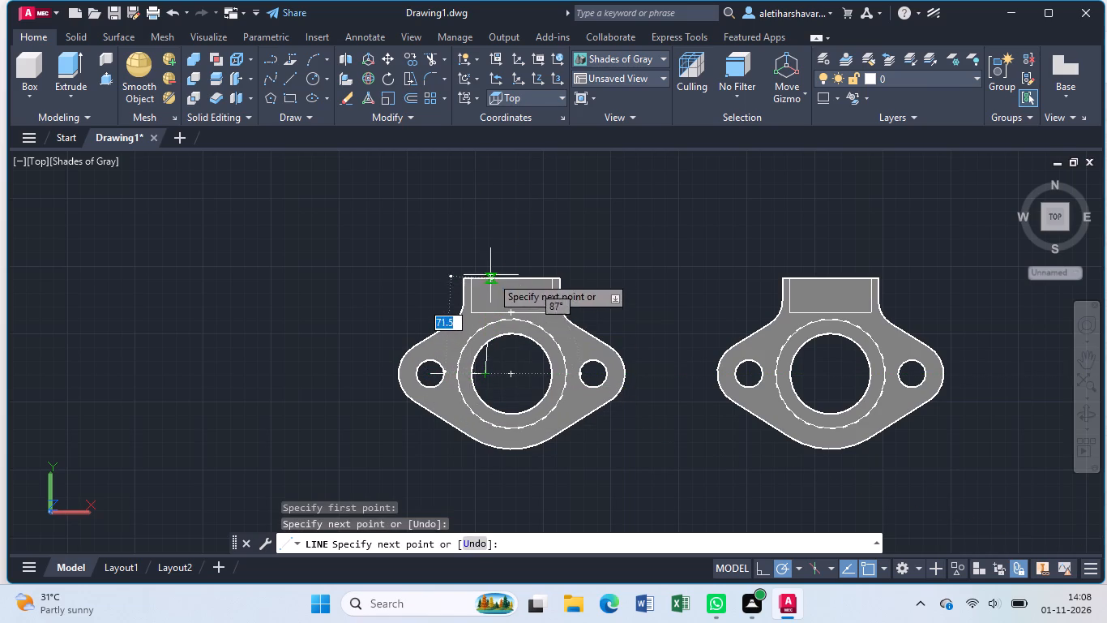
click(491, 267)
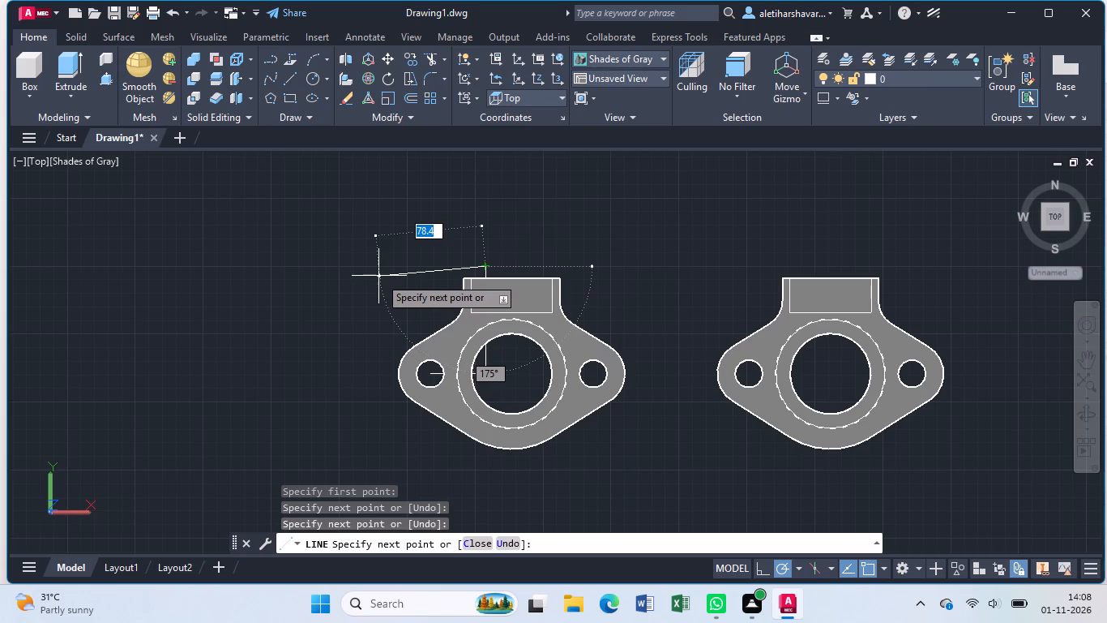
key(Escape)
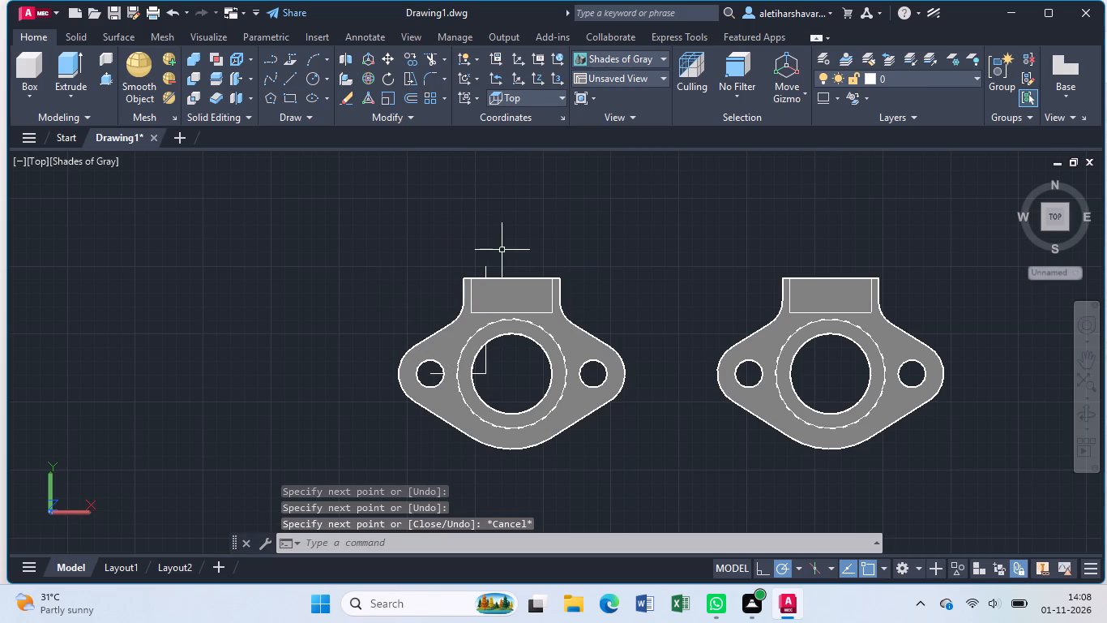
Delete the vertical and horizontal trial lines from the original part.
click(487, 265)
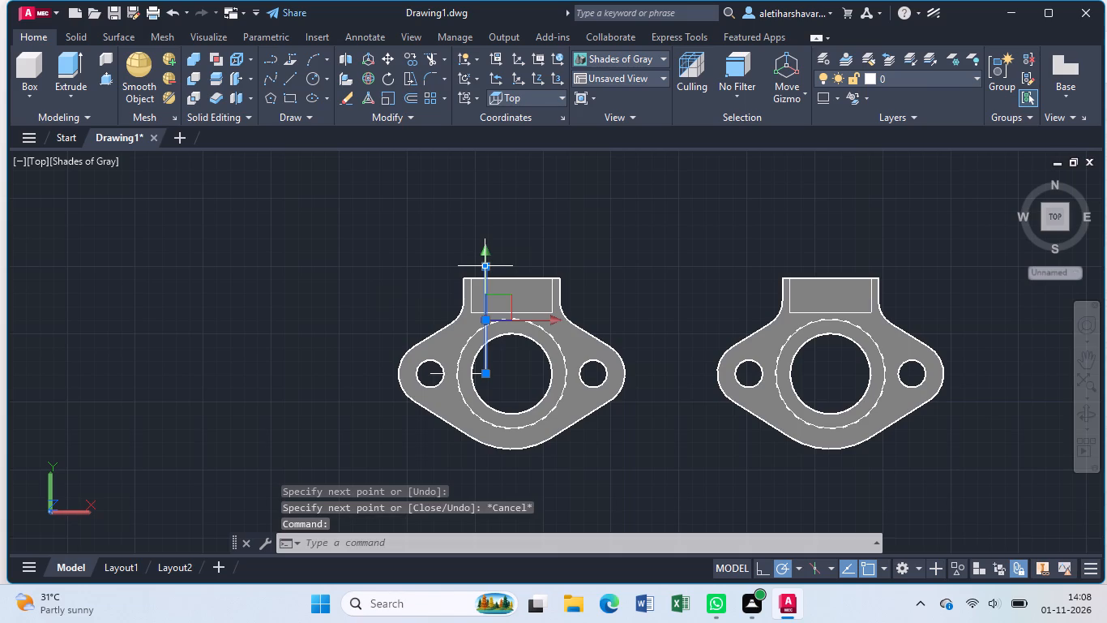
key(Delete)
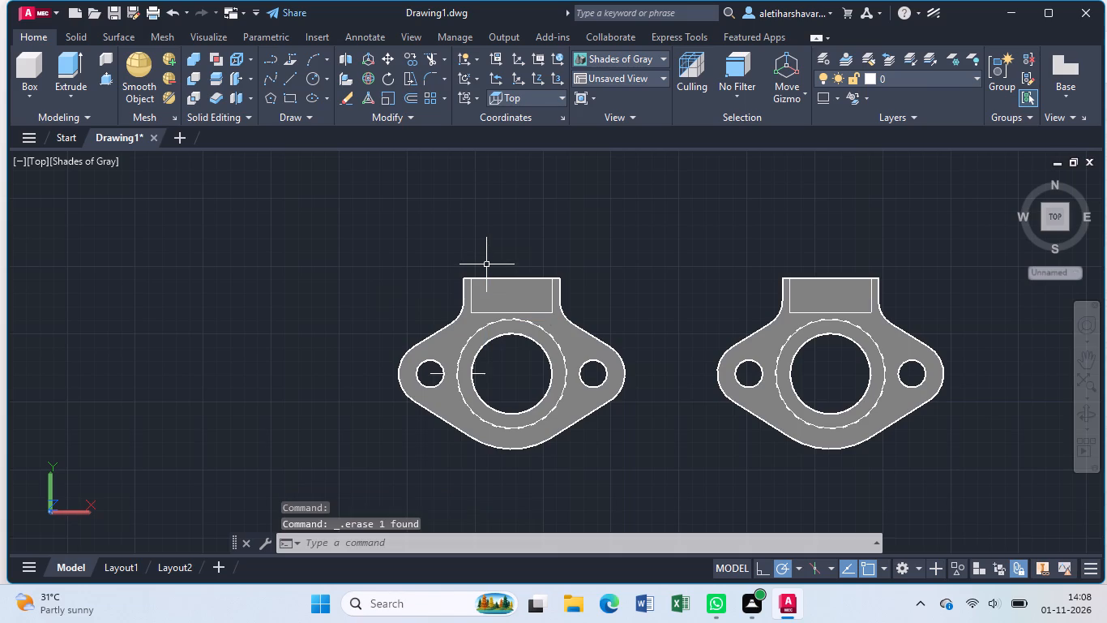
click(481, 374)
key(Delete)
Draw a closed four-line outline about 94 wide over the original's upper-left quarter, from the neck edge's midpoint through the bore centre.
click(287, 74)
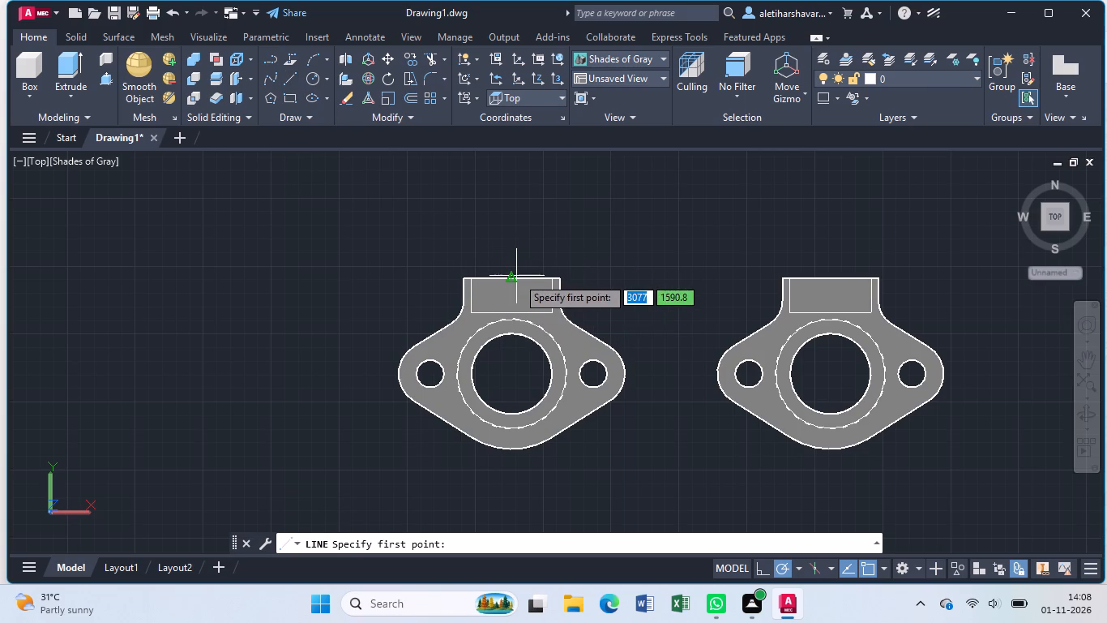
click(514, 278)
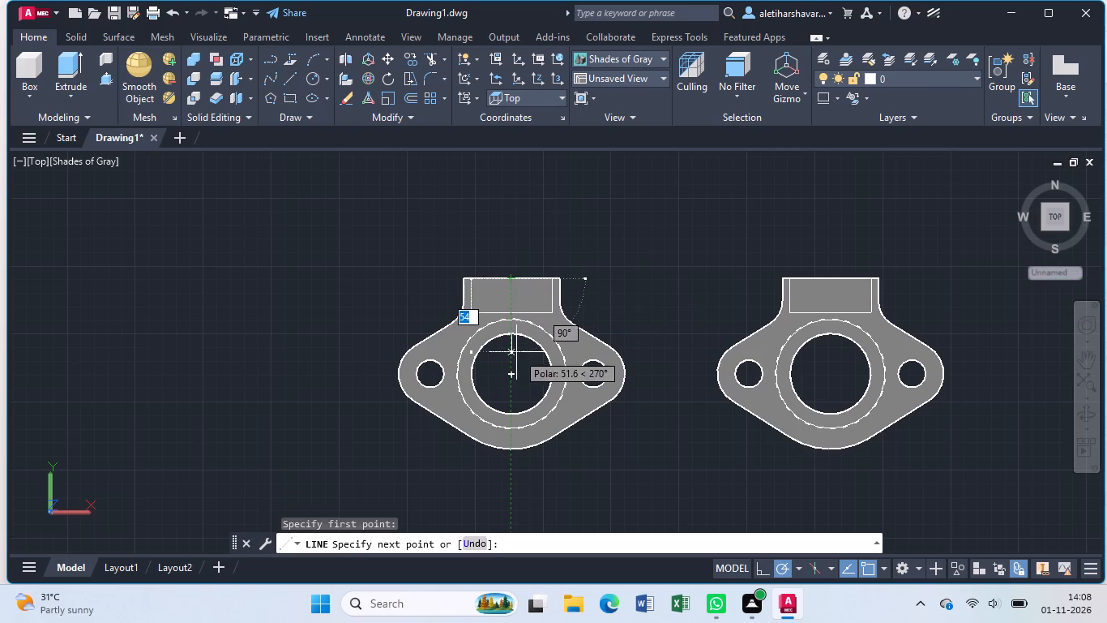
click(515, 375)
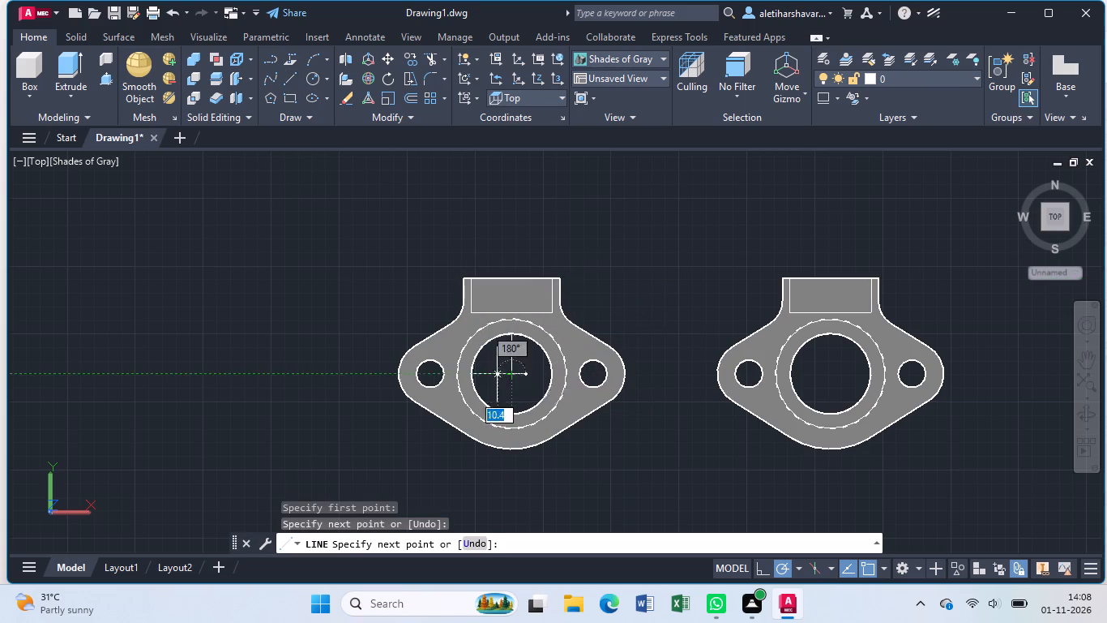
click(384, 371)
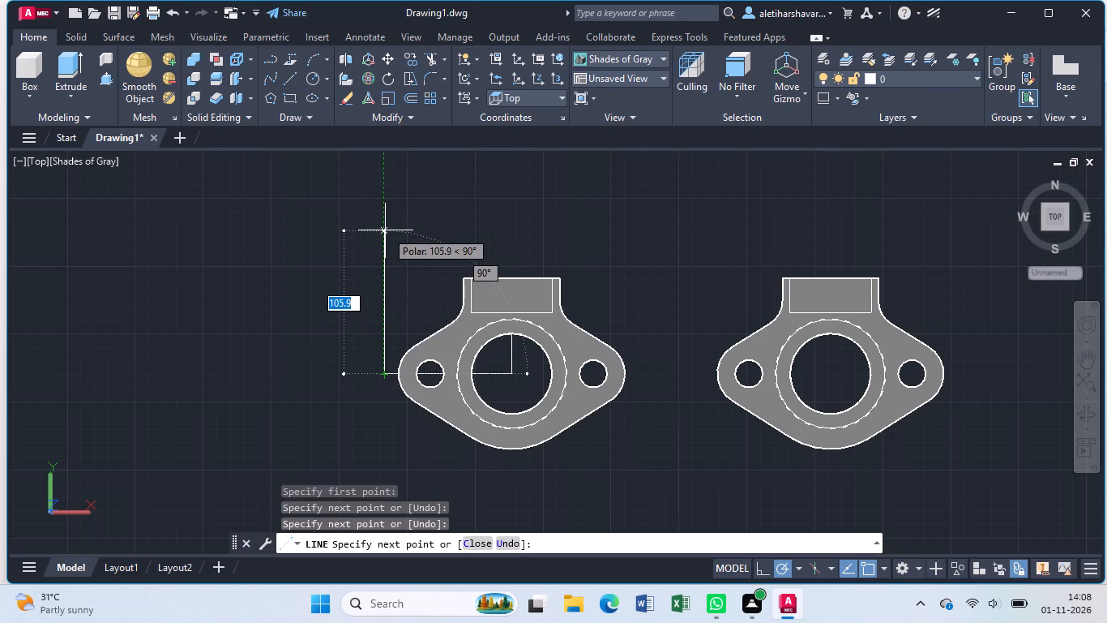
click(387, 275)
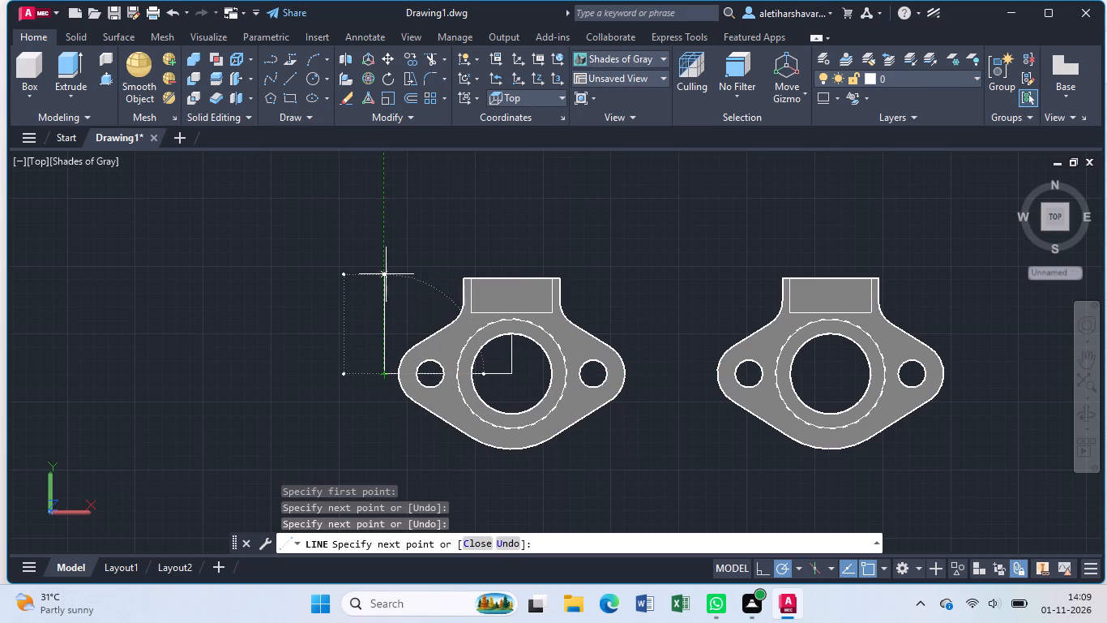
click(510, 277)
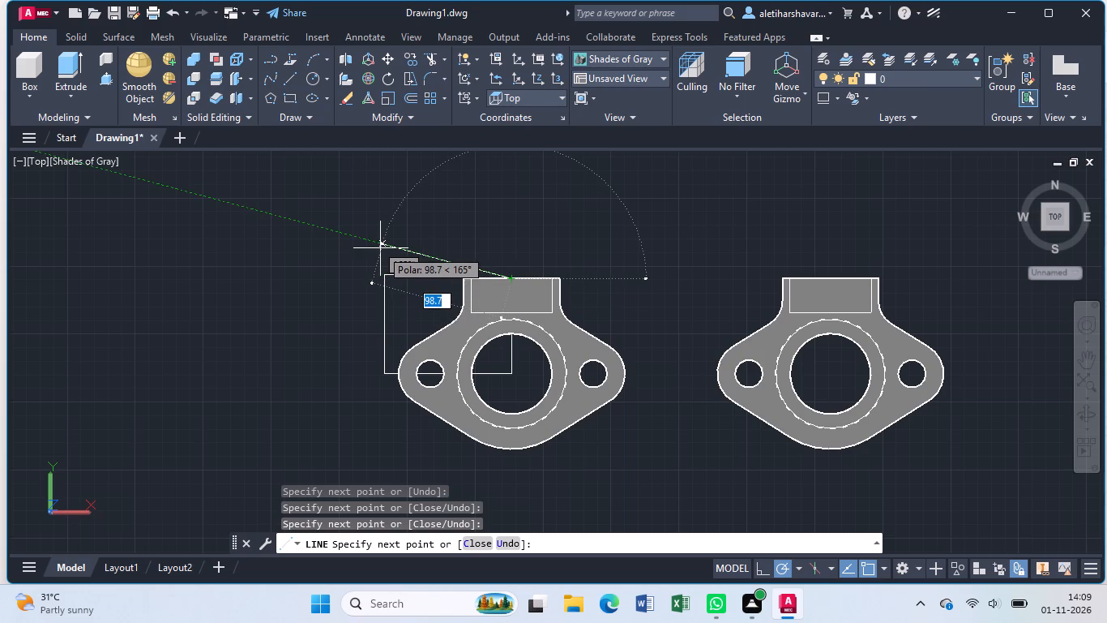
key(Escape)
Join the outer edges of the quarter outline on the original part into a single polyline.
click(426, 250)
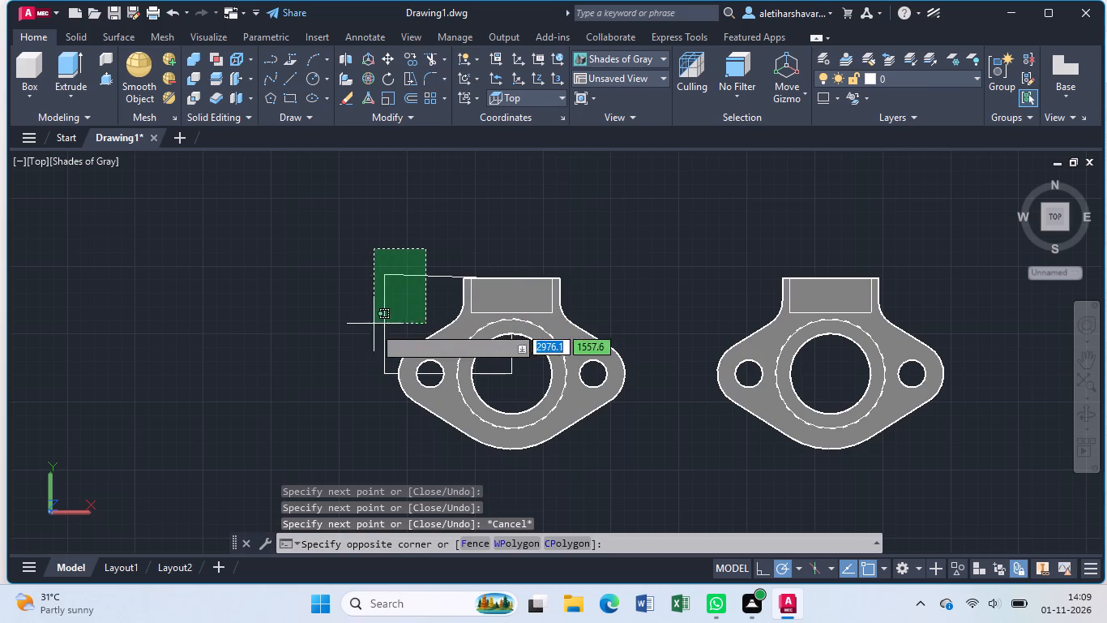
click(335, 382)
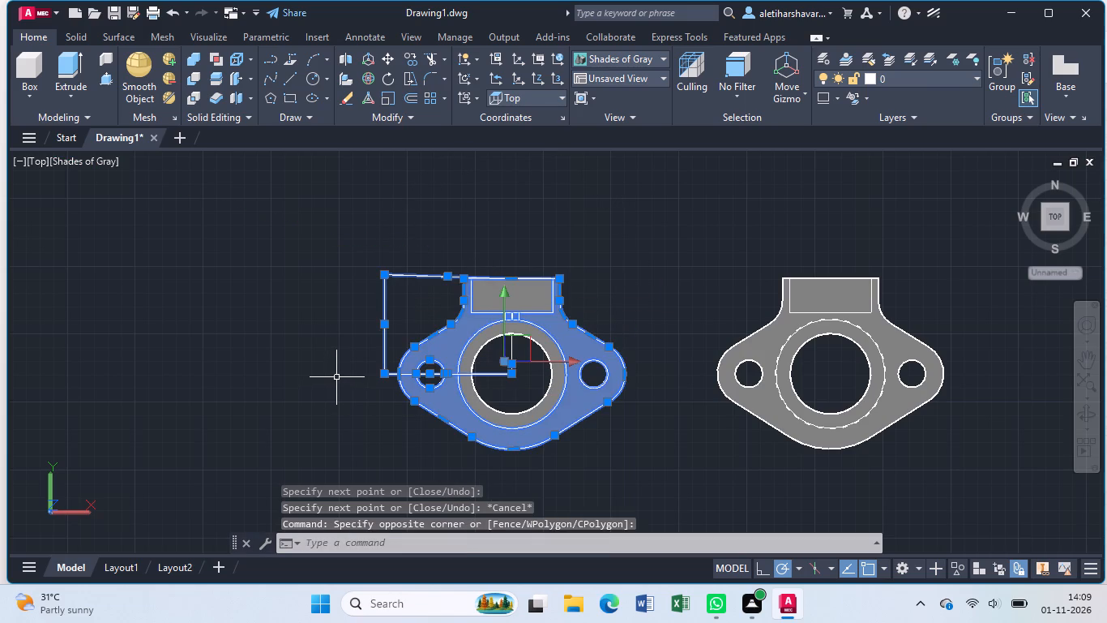
key(j)
key(Return)
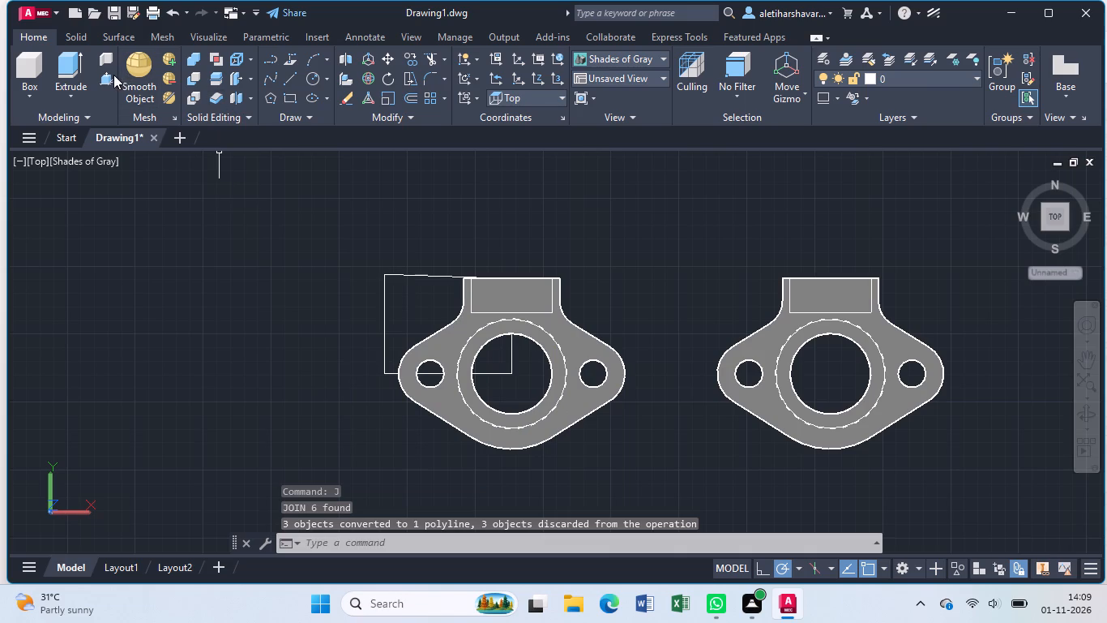
Press-pull the joined outline polyline on the original part to a height of about 11.
click(105, 78)
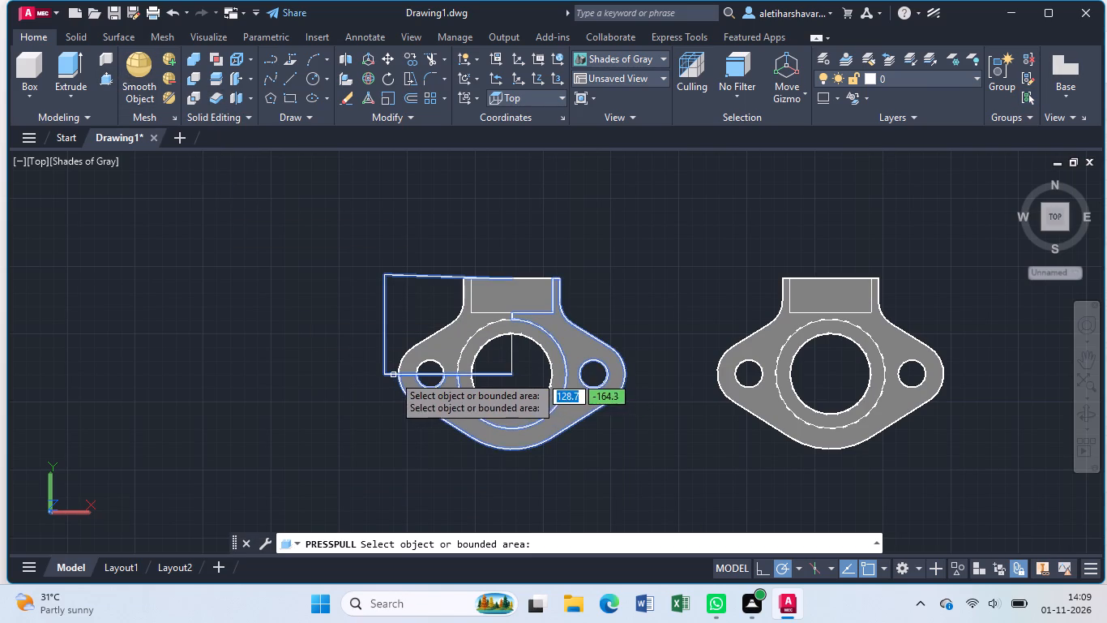
click(388, 374)
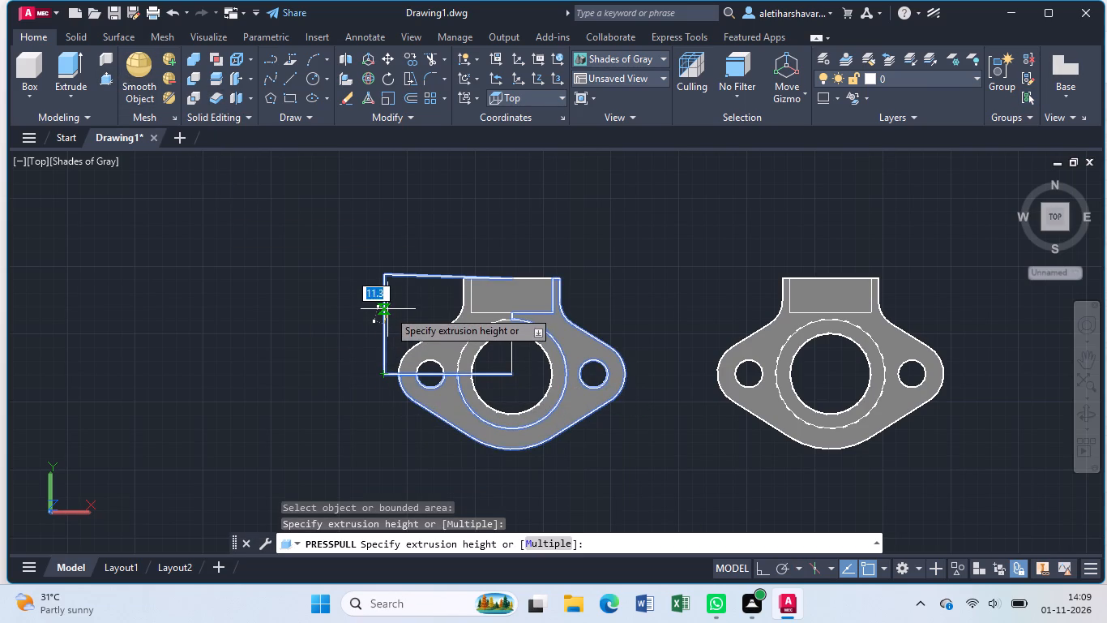
click(388, 310)
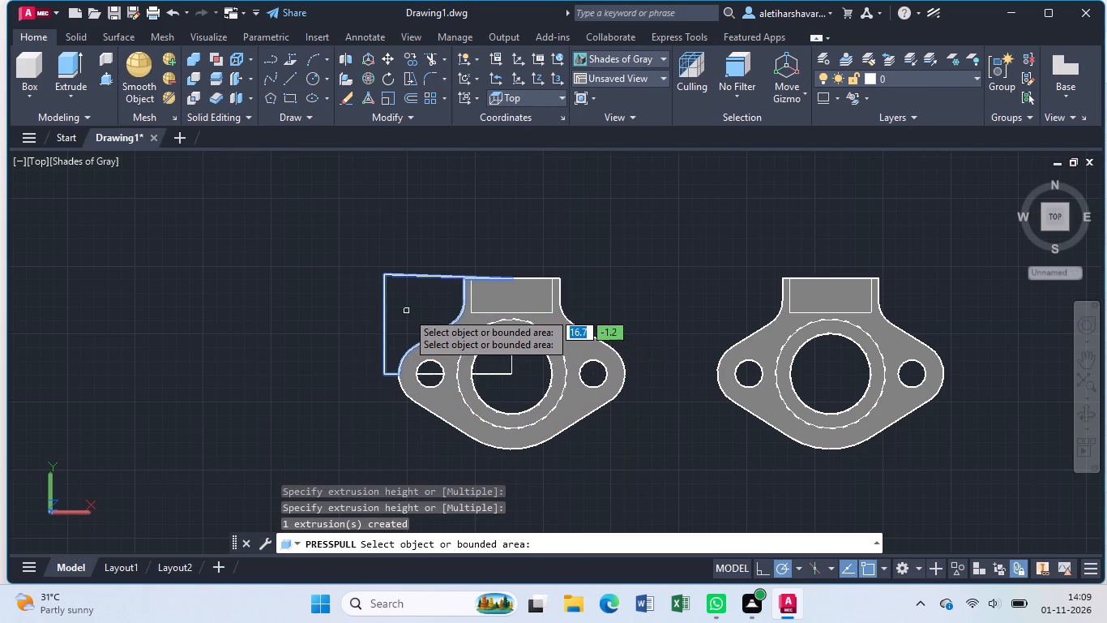
key(Escape)
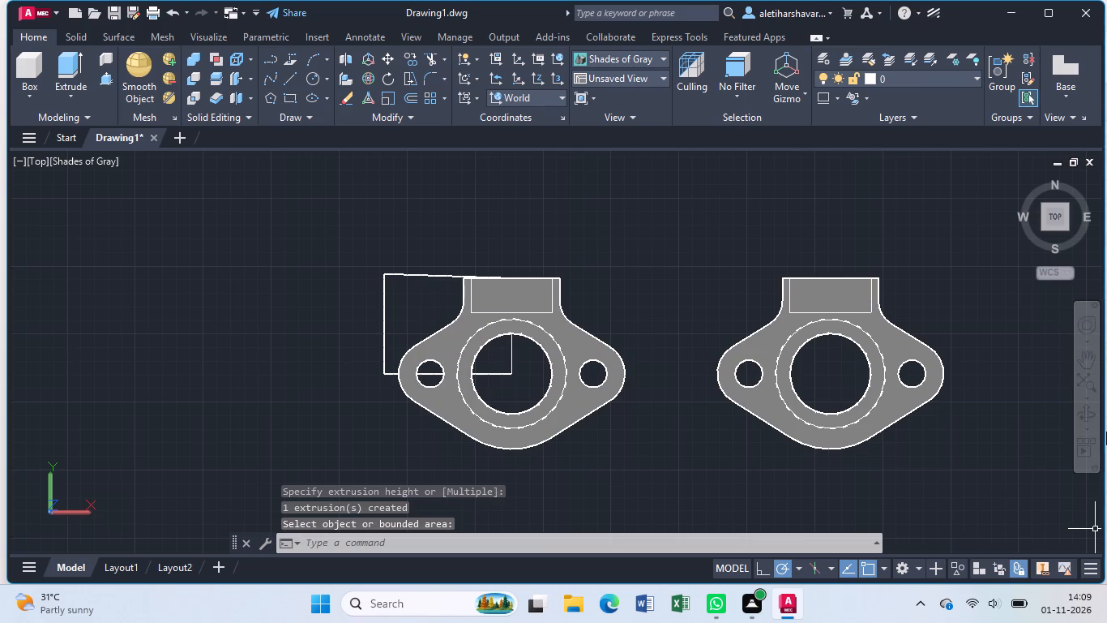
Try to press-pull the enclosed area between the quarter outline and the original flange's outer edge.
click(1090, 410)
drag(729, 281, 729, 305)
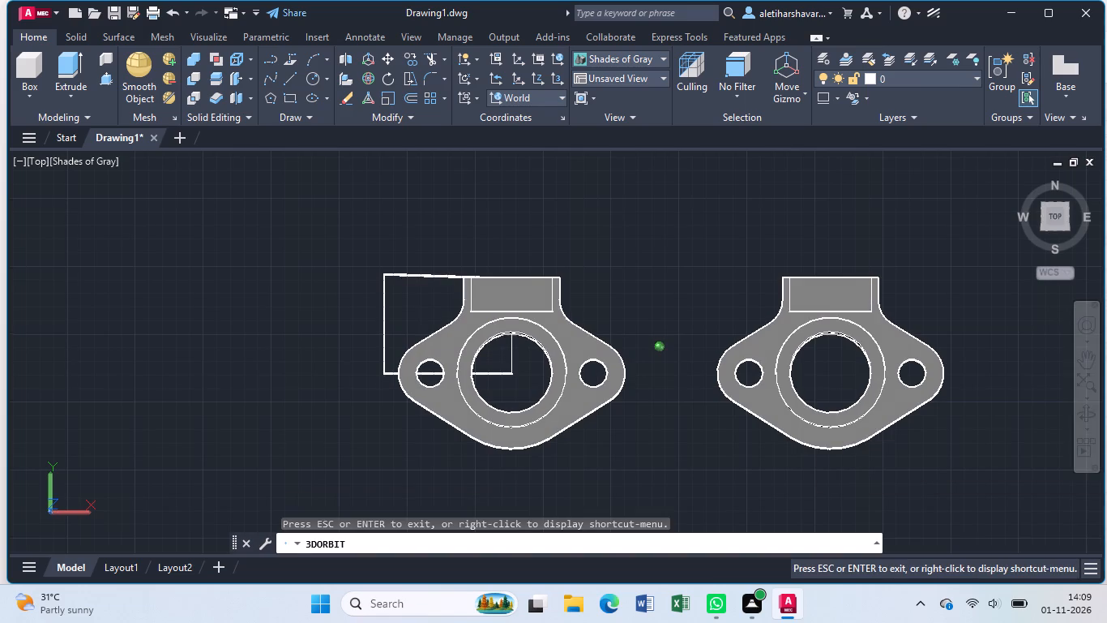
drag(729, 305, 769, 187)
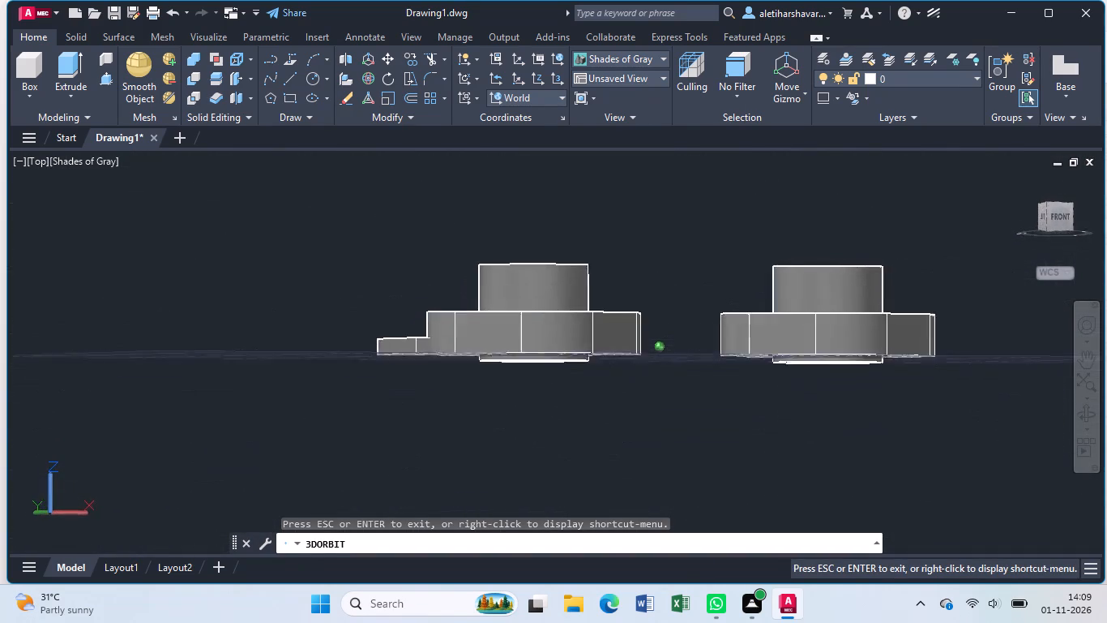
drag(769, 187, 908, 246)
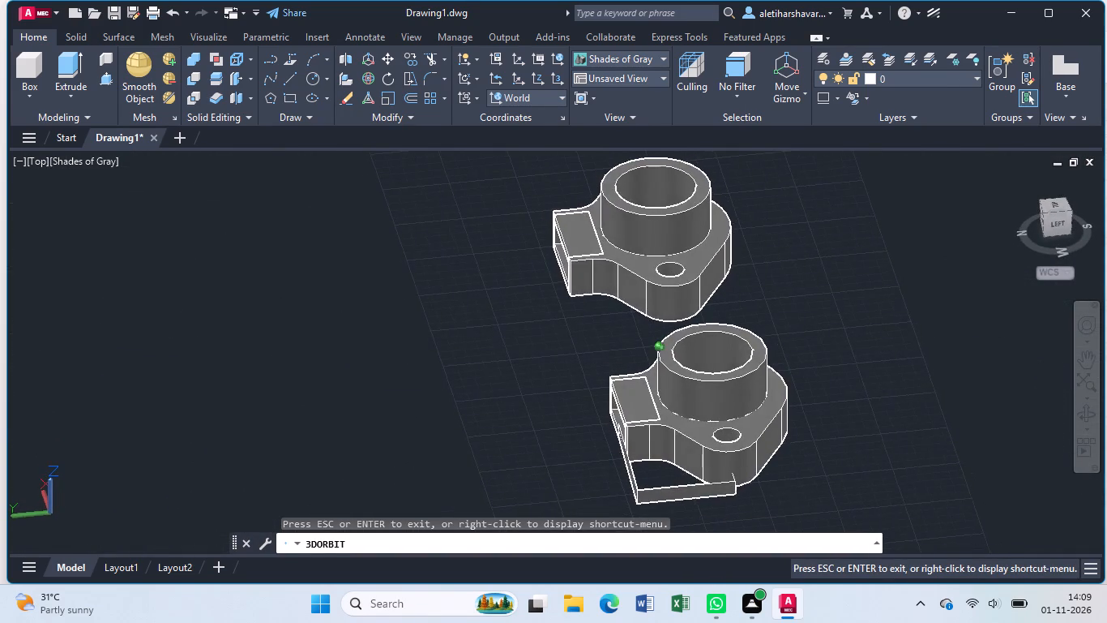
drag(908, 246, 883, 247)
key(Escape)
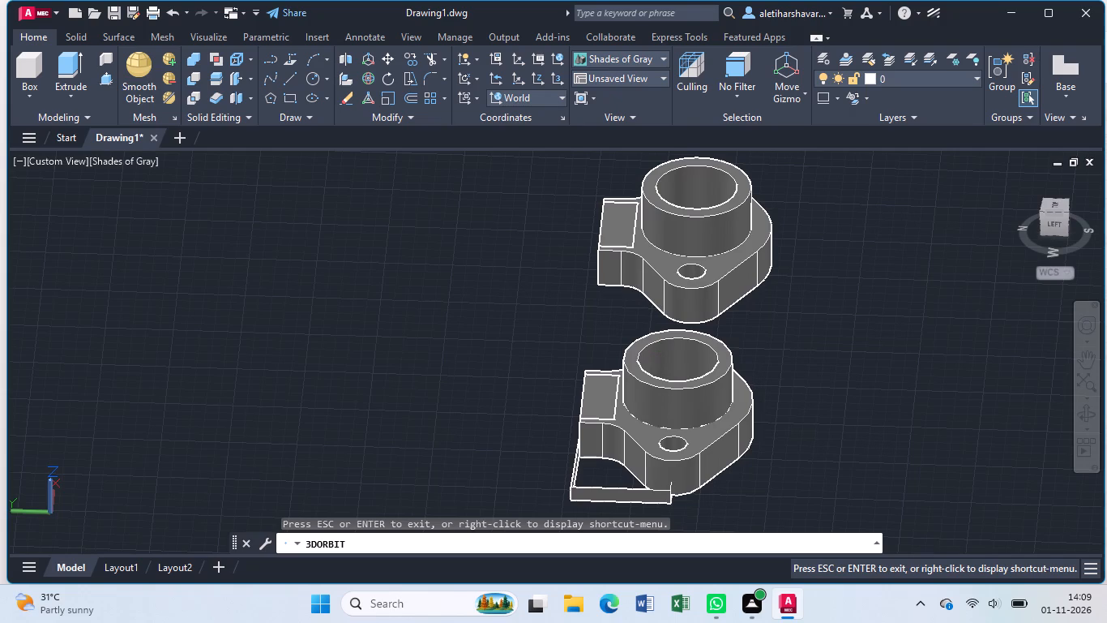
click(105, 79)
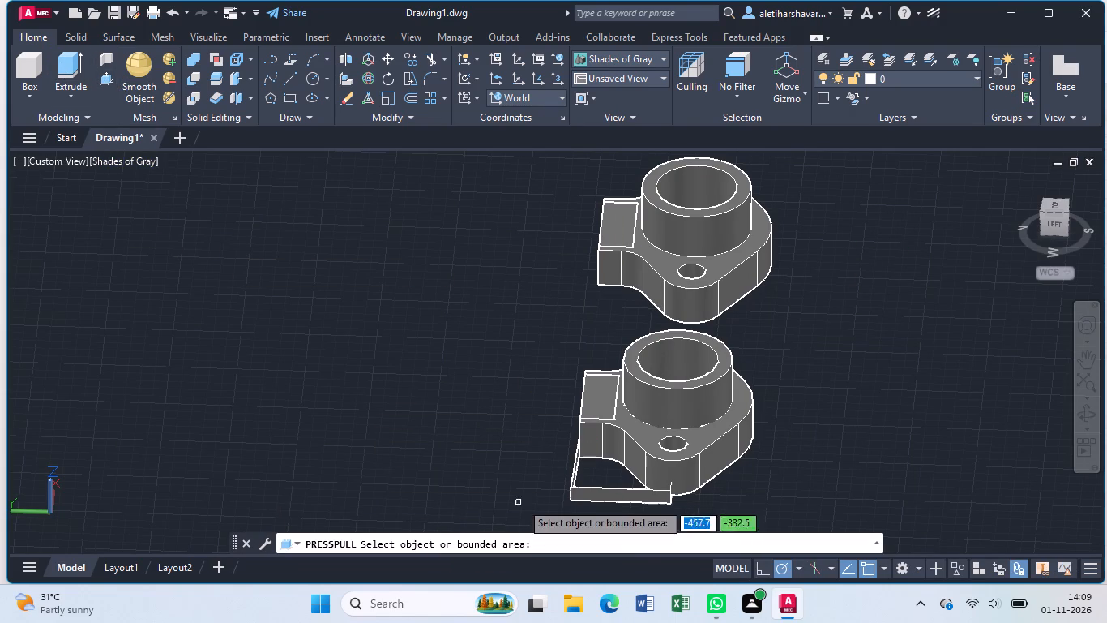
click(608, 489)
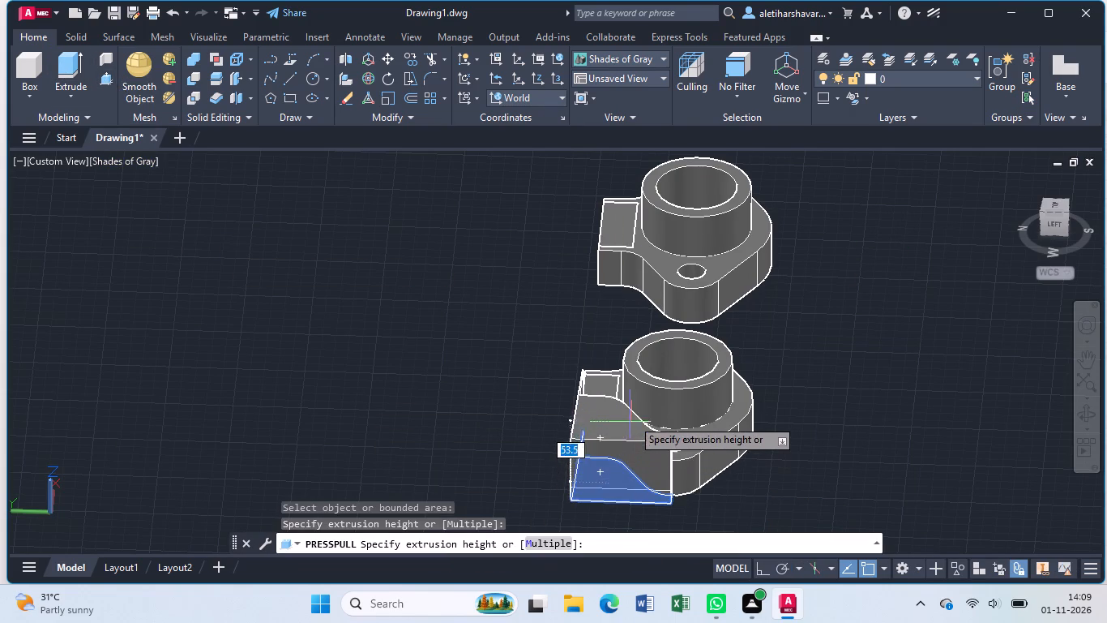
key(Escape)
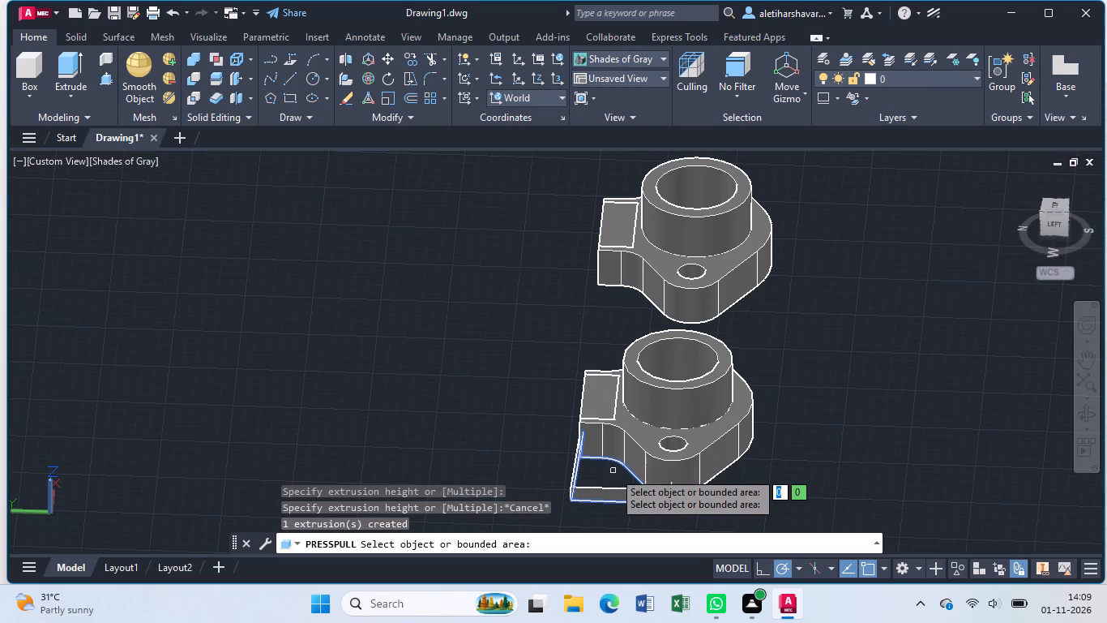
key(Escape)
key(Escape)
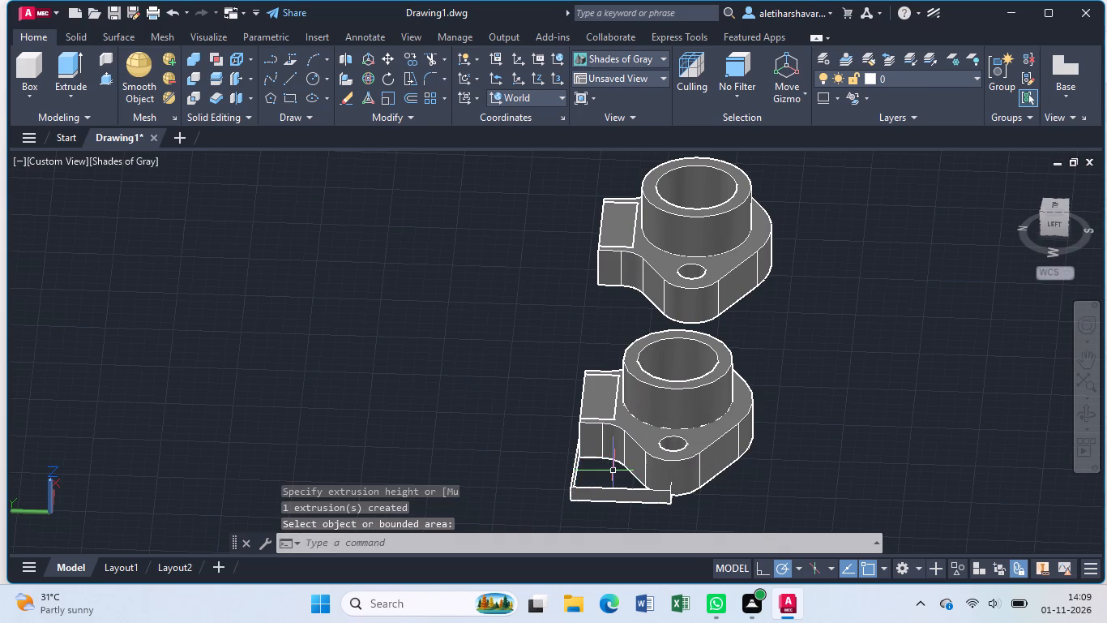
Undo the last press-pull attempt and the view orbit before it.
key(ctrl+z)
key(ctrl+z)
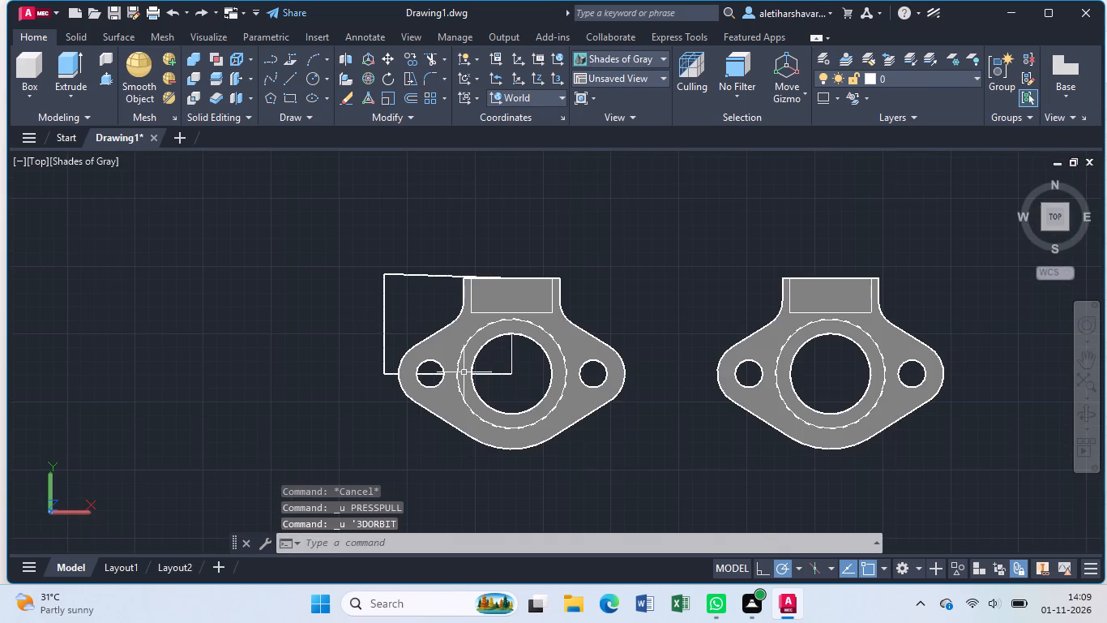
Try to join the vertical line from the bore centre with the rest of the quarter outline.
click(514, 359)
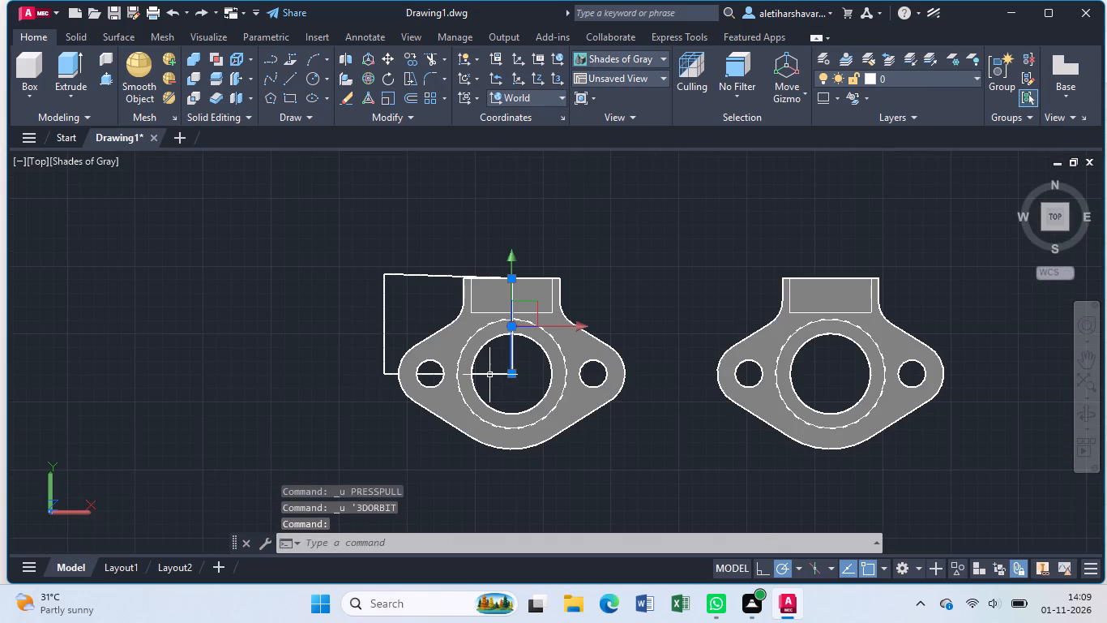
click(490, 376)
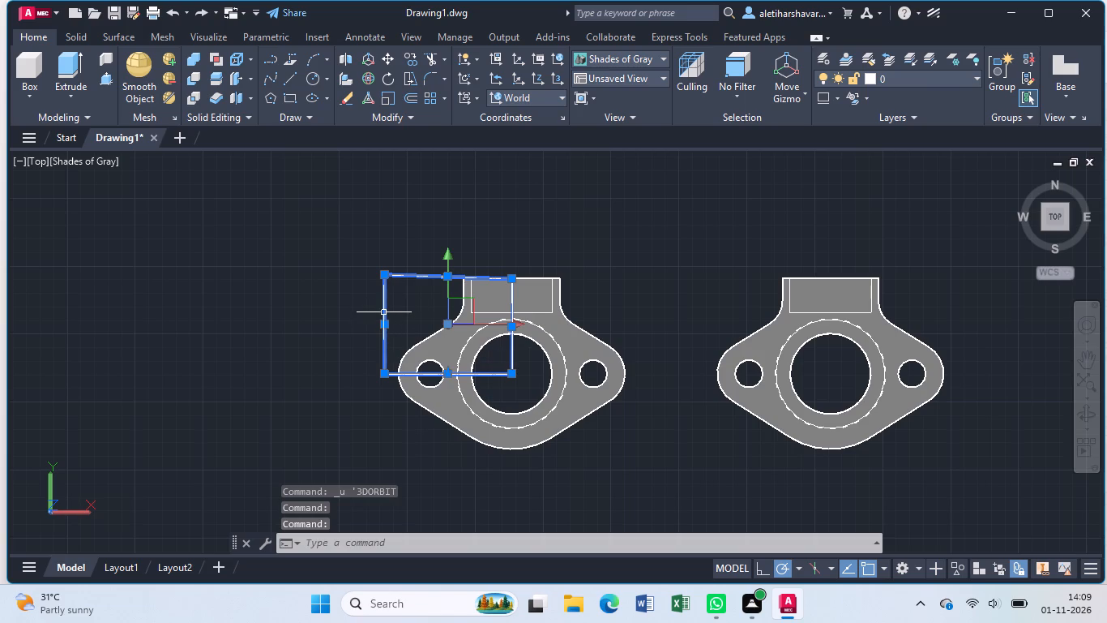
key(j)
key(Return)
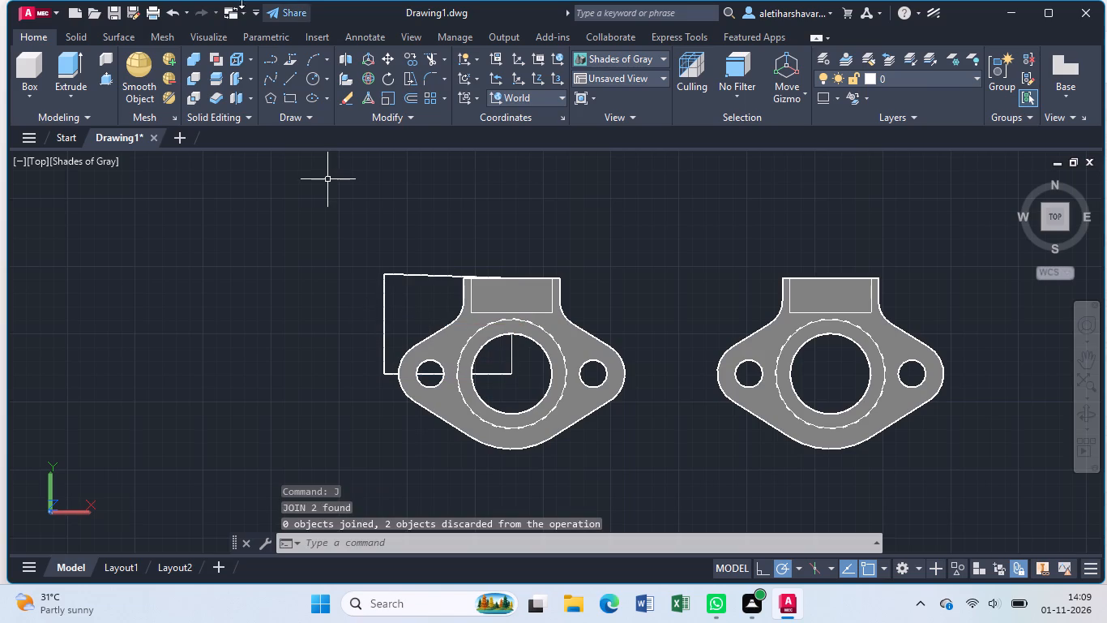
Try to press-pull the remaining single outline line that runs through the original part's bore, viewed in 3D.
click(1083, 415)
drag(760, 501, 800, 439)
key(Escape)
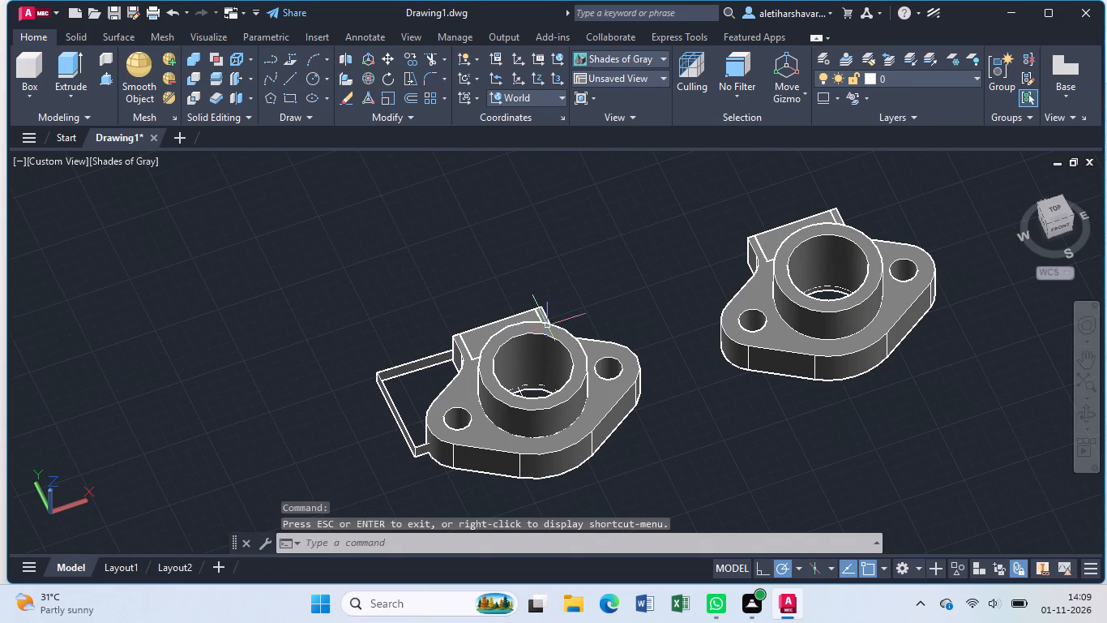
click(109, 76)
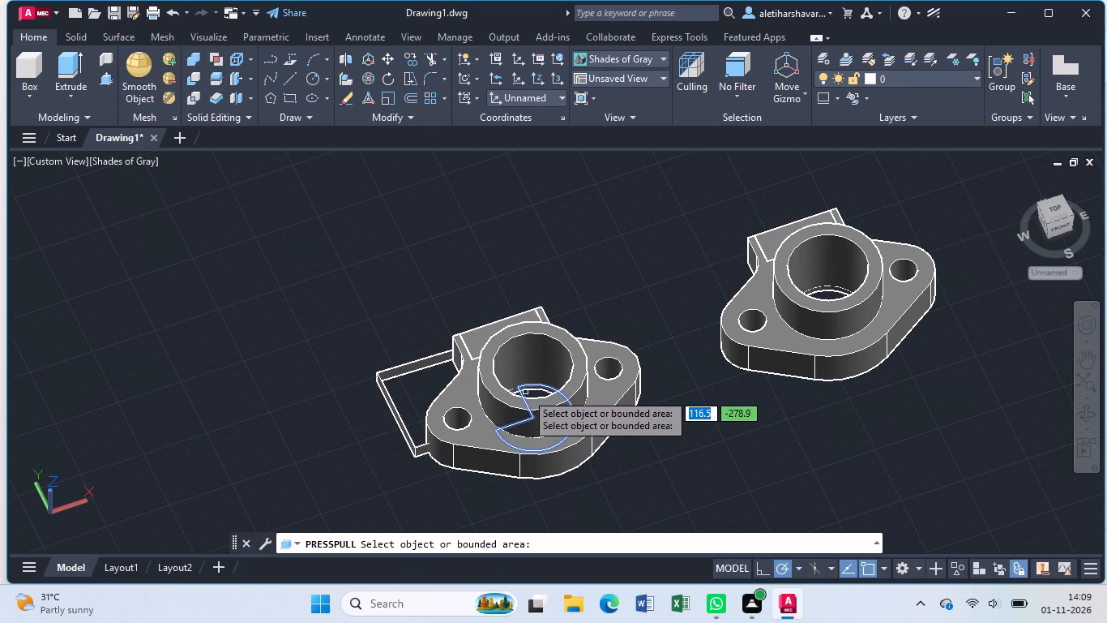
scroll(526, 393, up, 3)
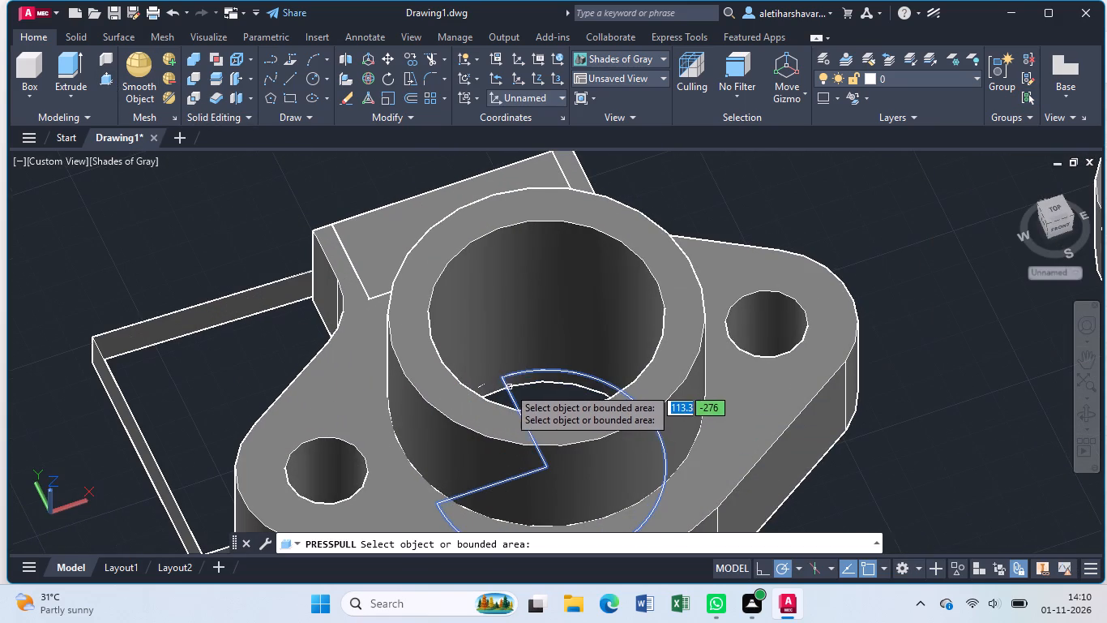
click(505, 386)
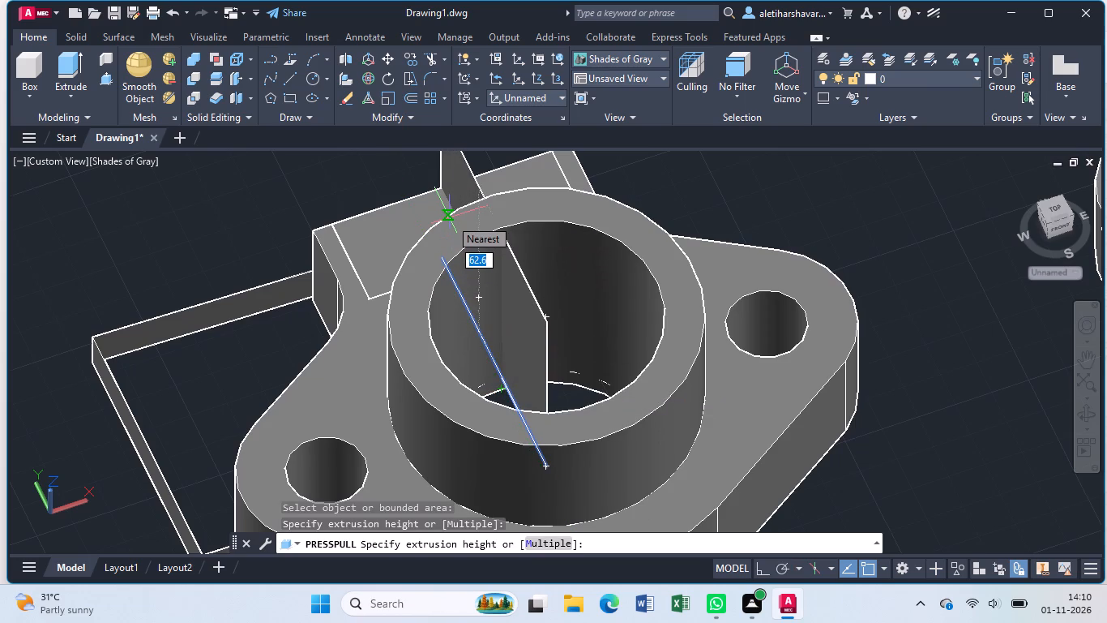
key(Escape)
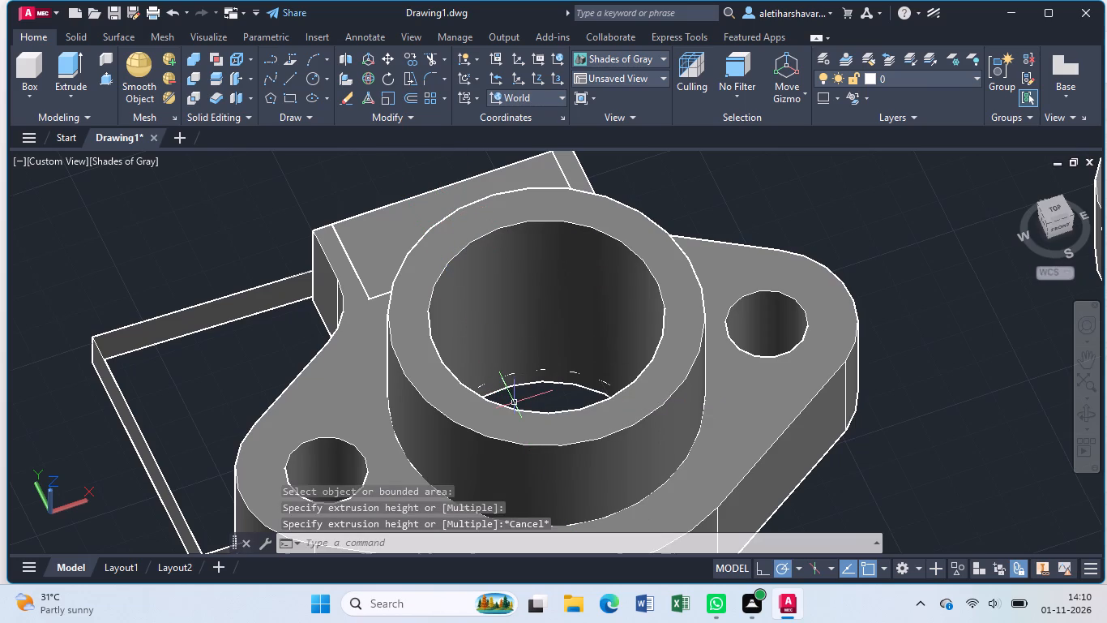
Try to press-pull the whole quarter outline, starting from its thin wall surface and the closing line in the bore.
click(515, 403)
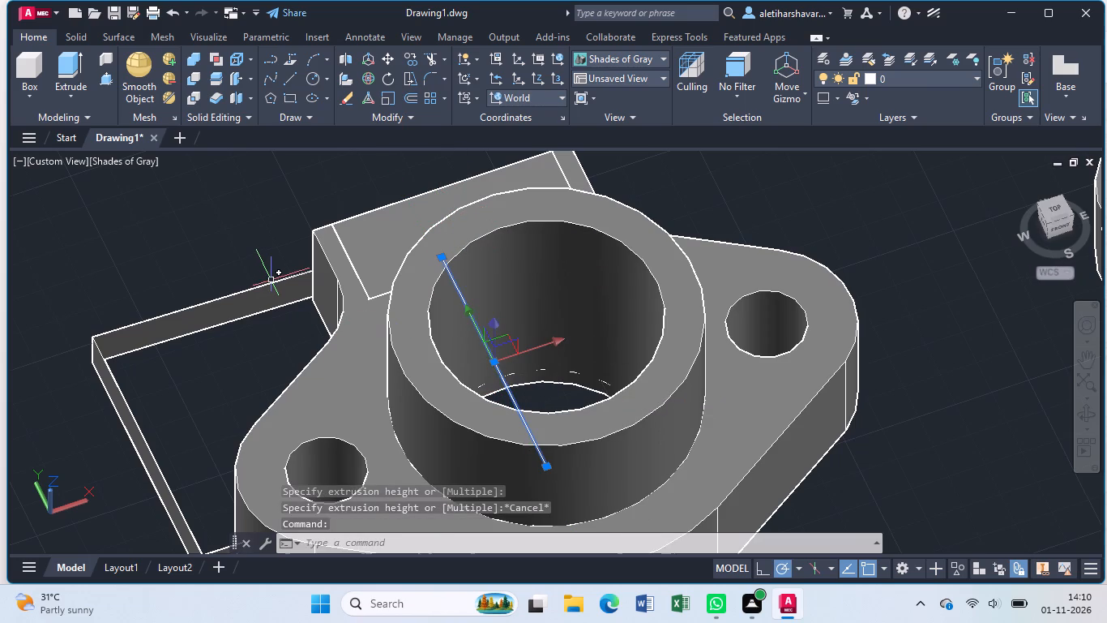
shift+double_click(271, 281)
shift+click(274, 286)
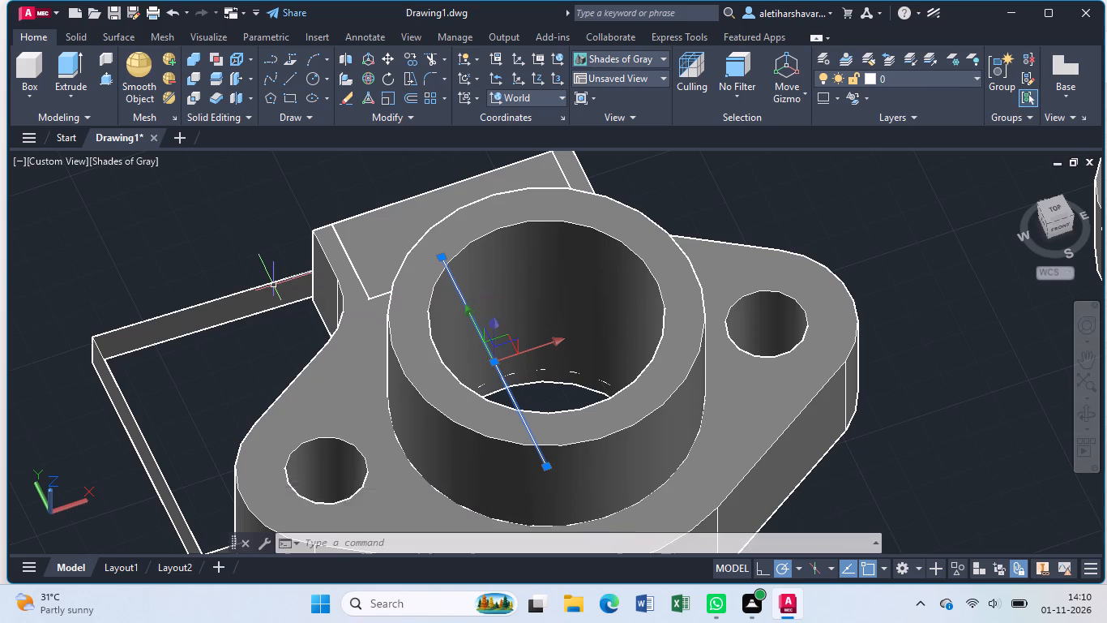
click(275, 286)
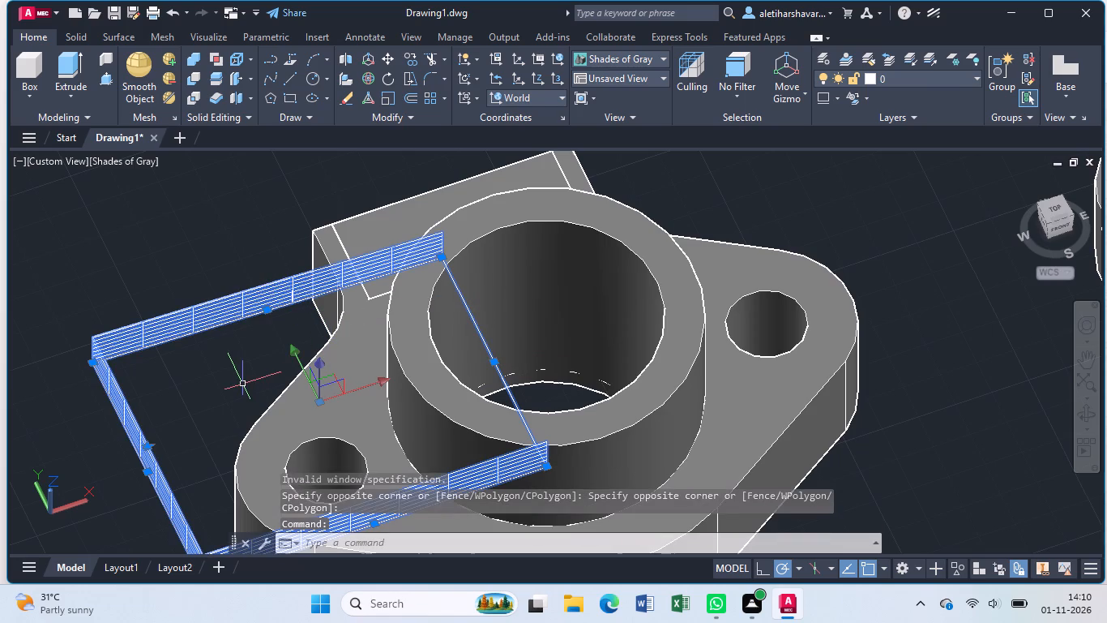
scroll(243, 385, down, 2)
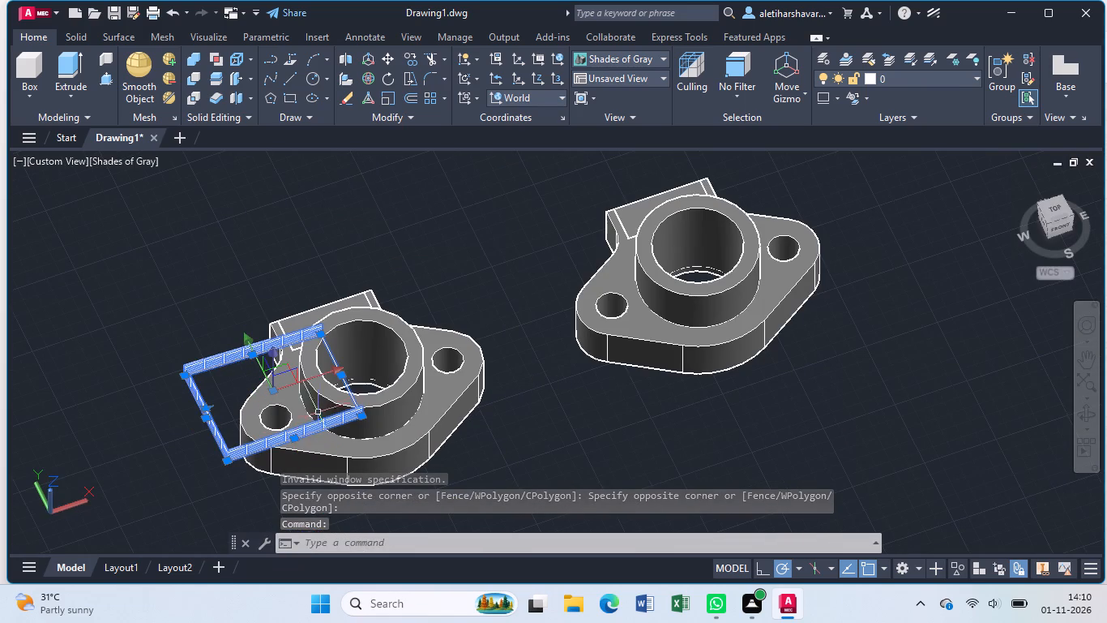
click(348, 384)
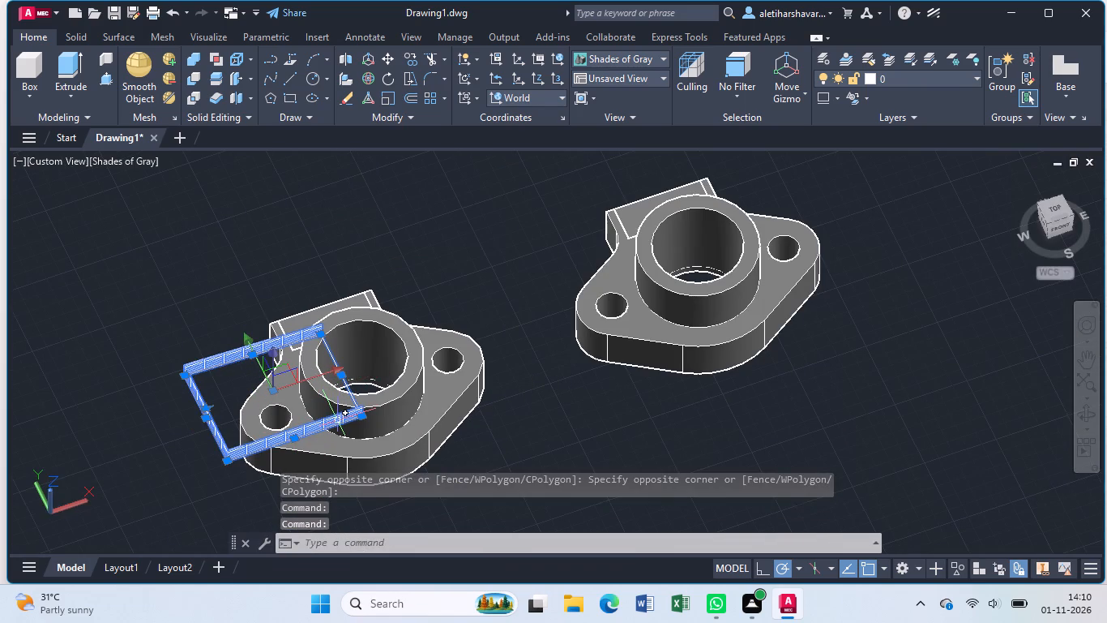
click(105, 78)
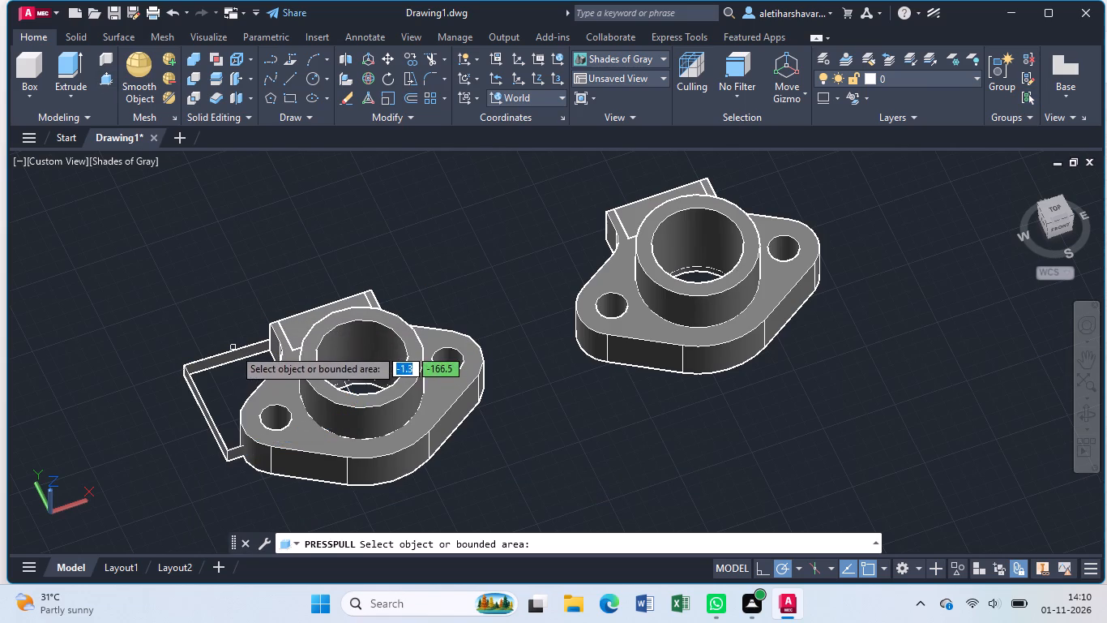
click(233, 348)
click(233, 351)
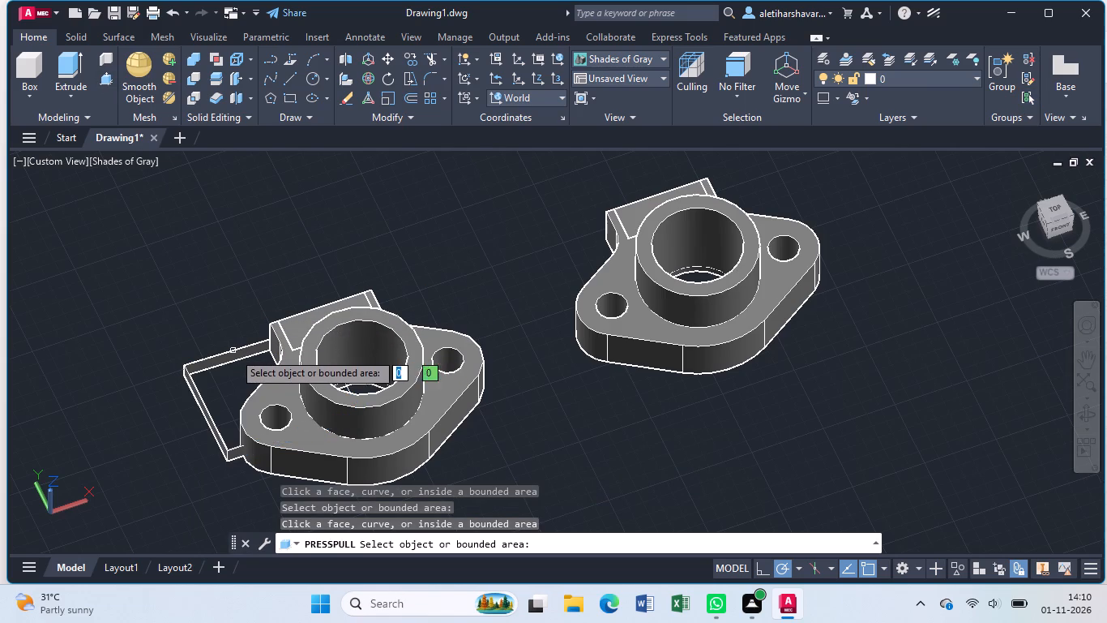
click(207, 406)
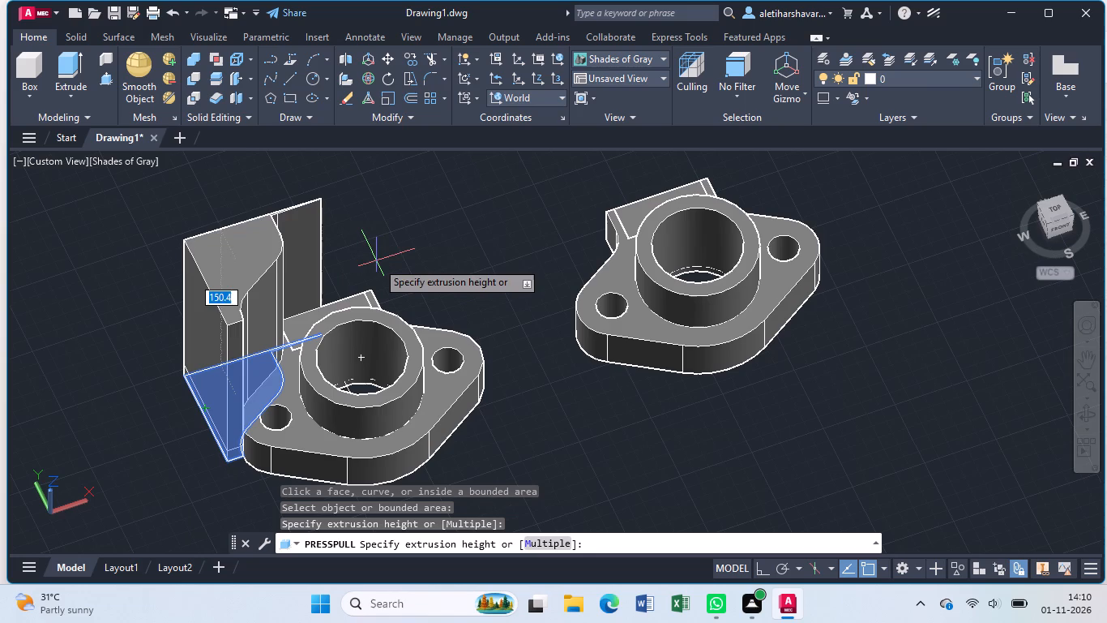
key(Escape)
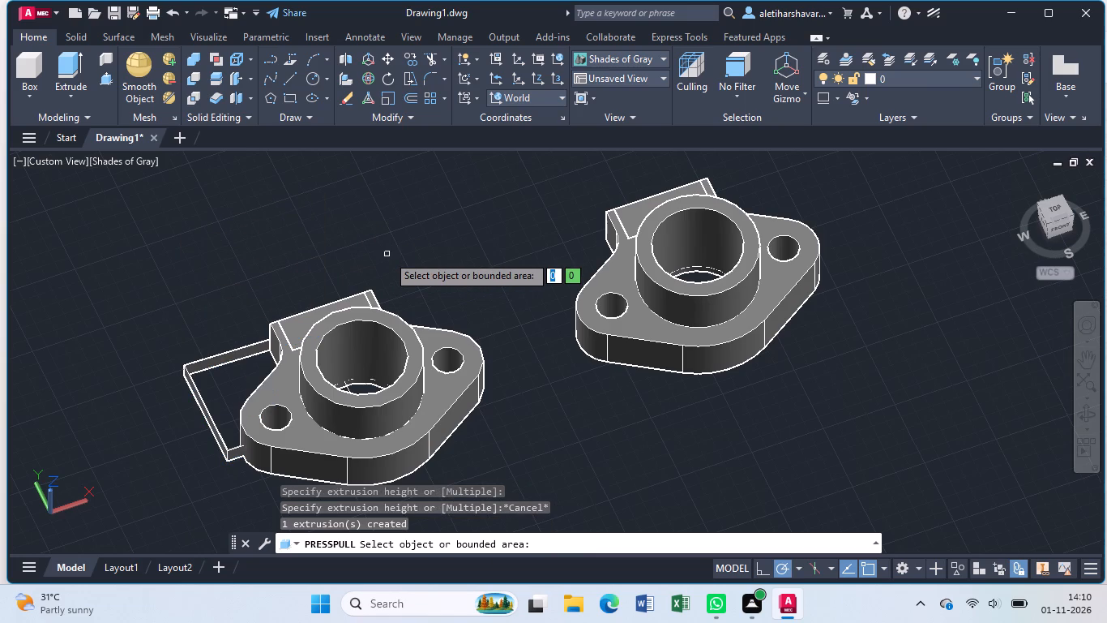
Exit the running press-pull and undo the press-pulled walls of the quarter outline, back to the flat outline in top view.
key(ctrl+z)
key(ctrl+z)
key(ctrl+z)
key(ctrl+z)
key(ctrl+z)
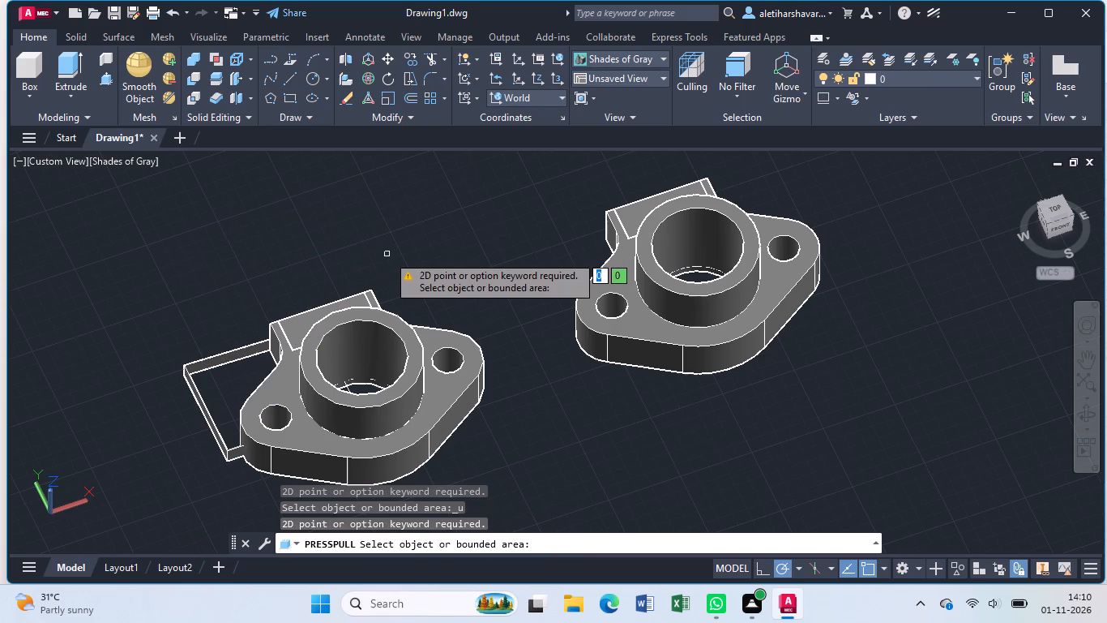
key(ctrl+z)
key(ctrl+z)
key(ctrl+z)
key(ctrl+z)
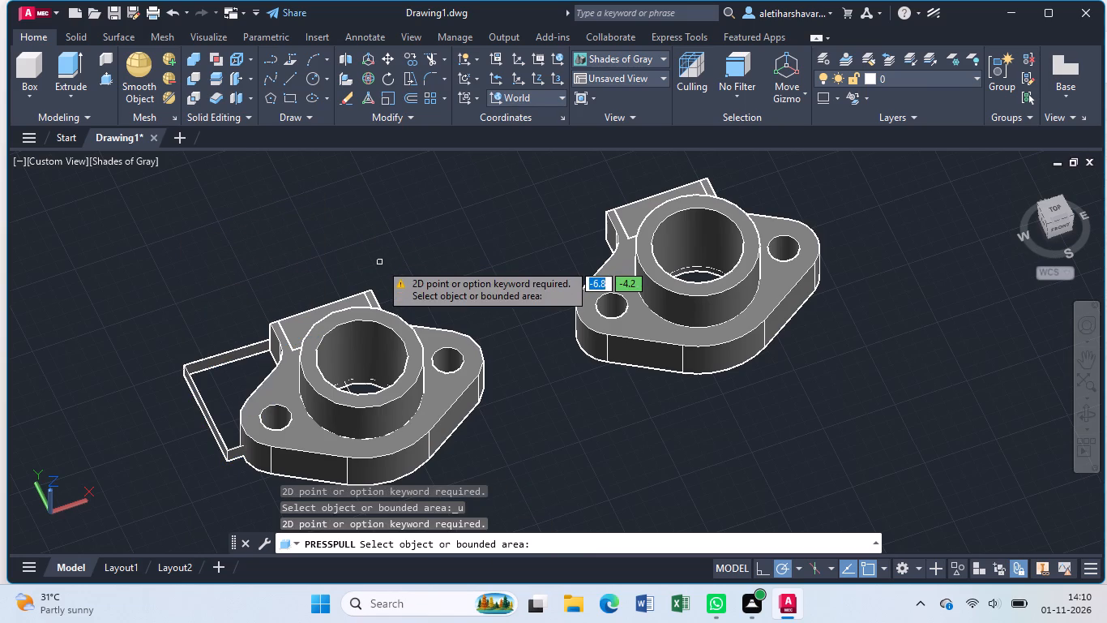
key(ctrl+z)
key(ctrl+Escape)
key(Escape)
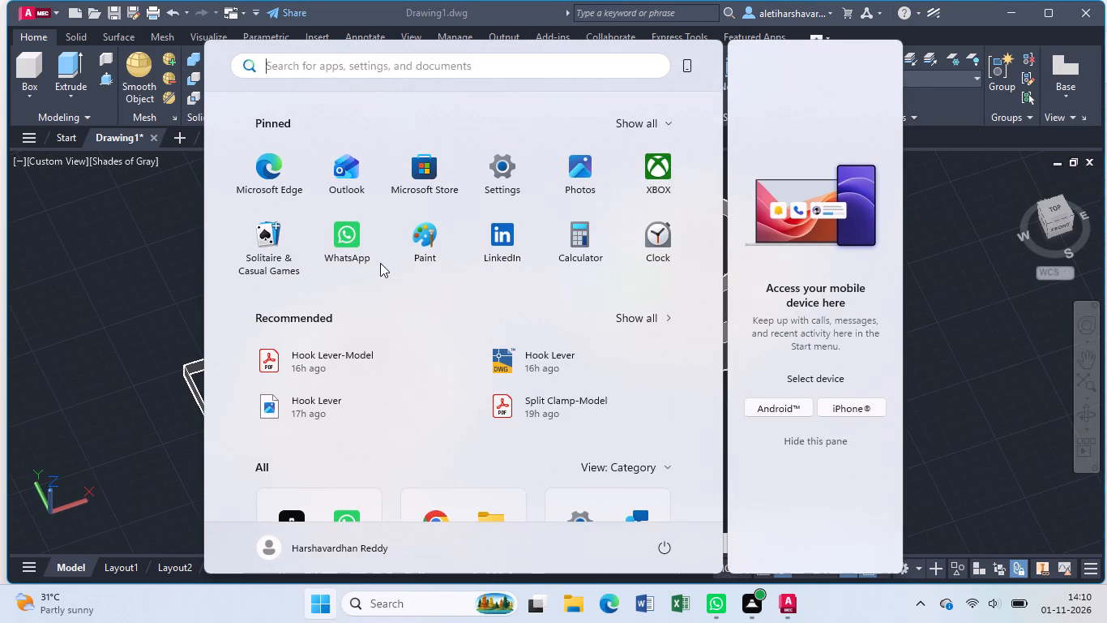
key(Escape)
key(Escape)
key(Escape)
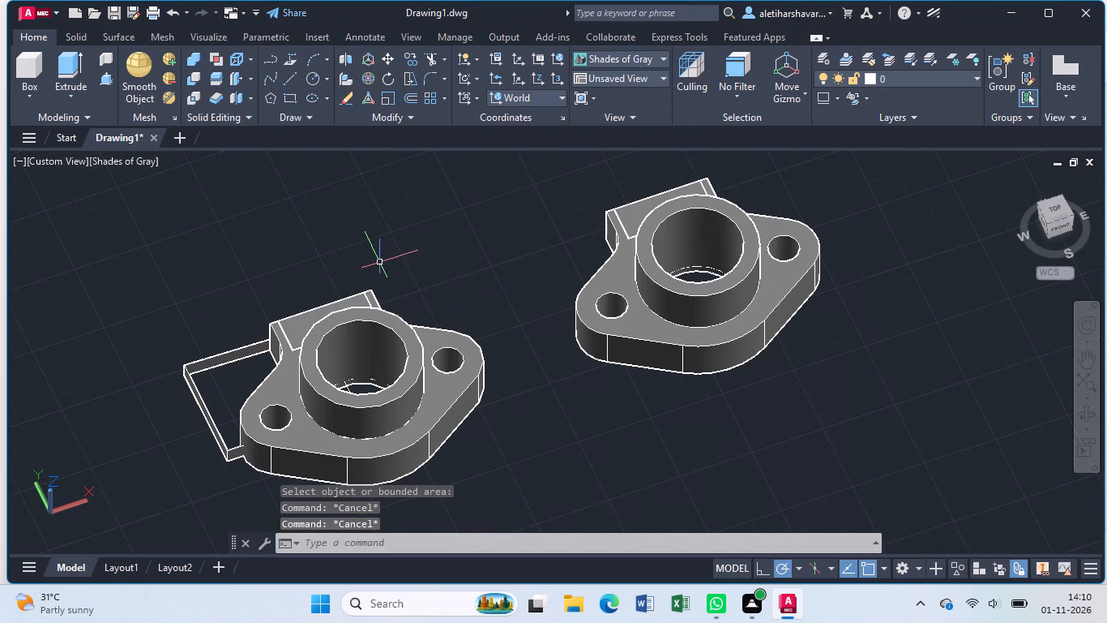
key(ctrl+z)
key(ctrl+z)
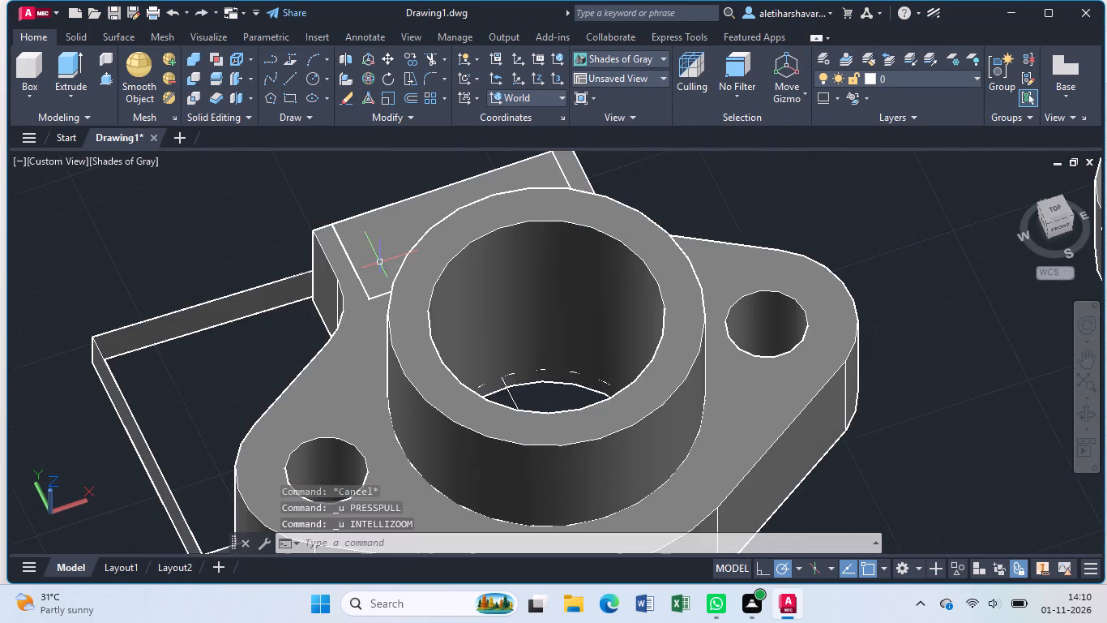
key(ctrl+z)
key(ctrl+z)
key(ctrl+z)
key(ctrl+z)
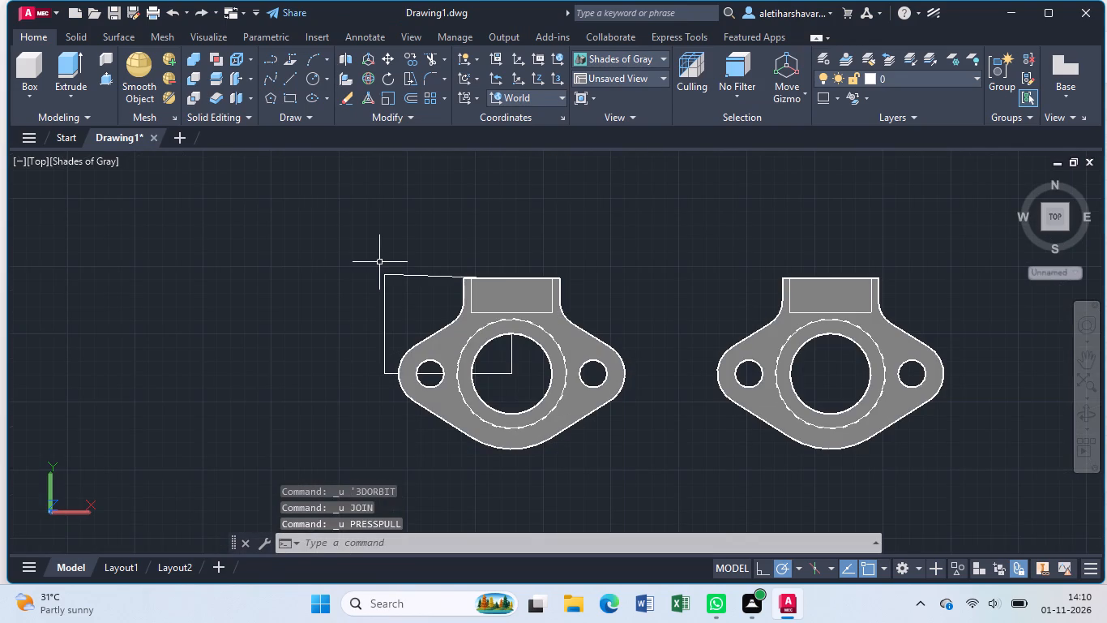
Undo the quarter outline's join and lines and the duplicate of the flange, back to the single original part.
key(ctrl+z)
key(ctrl+z)
key(ctrl+z)
key(ctrl+z)
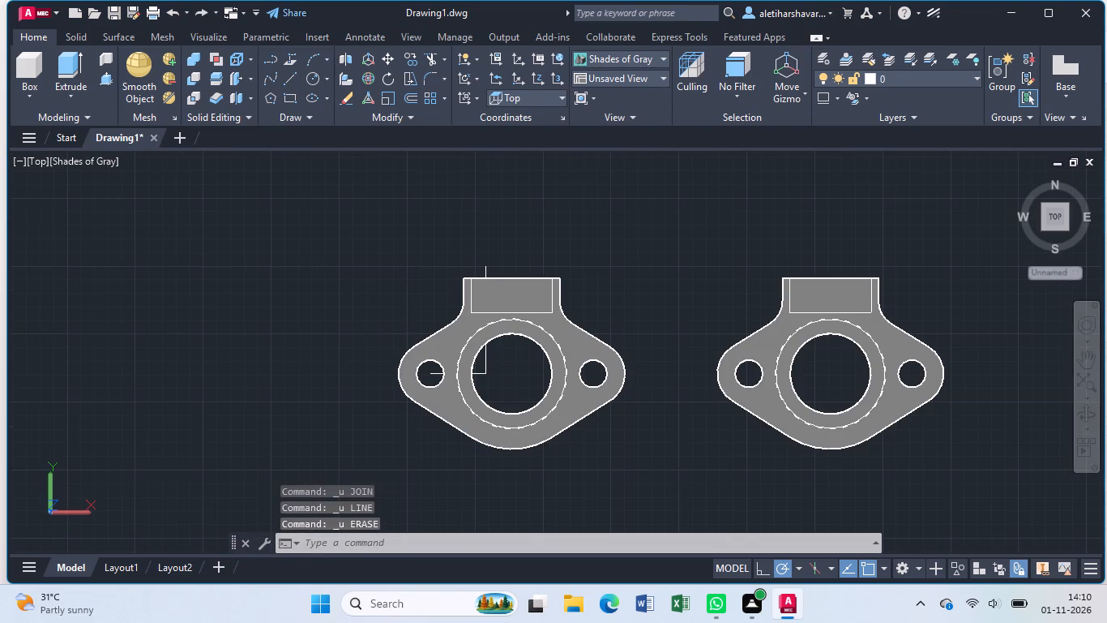
key(ctrl+z)
key(ctrl+z)
key(ctrl+z)
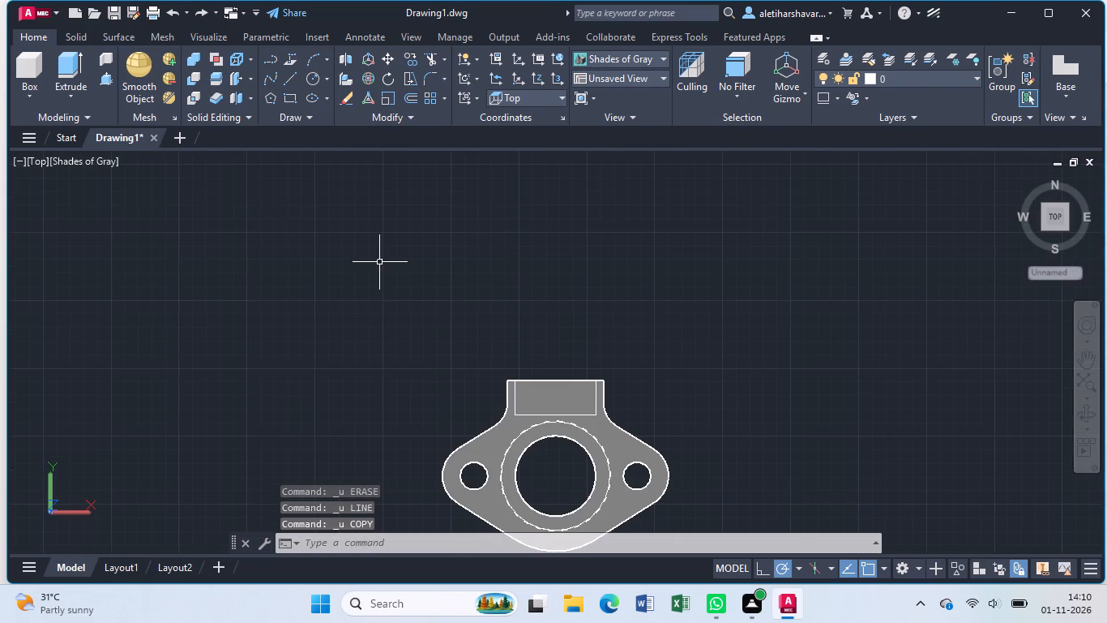
Examine the single flange from all sides, above and below, starting from the SW Isometric view.
scroll(652, 441, down, 1)
middle_drag(647, 470, 646, 471)
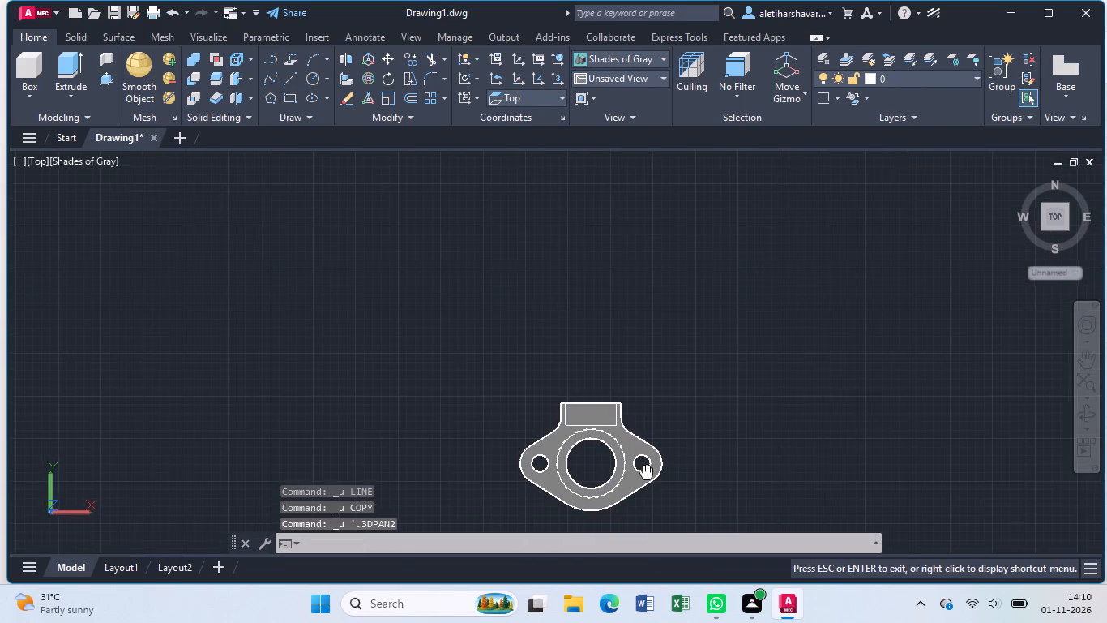
middle_drag(646, 471, 601, 359)
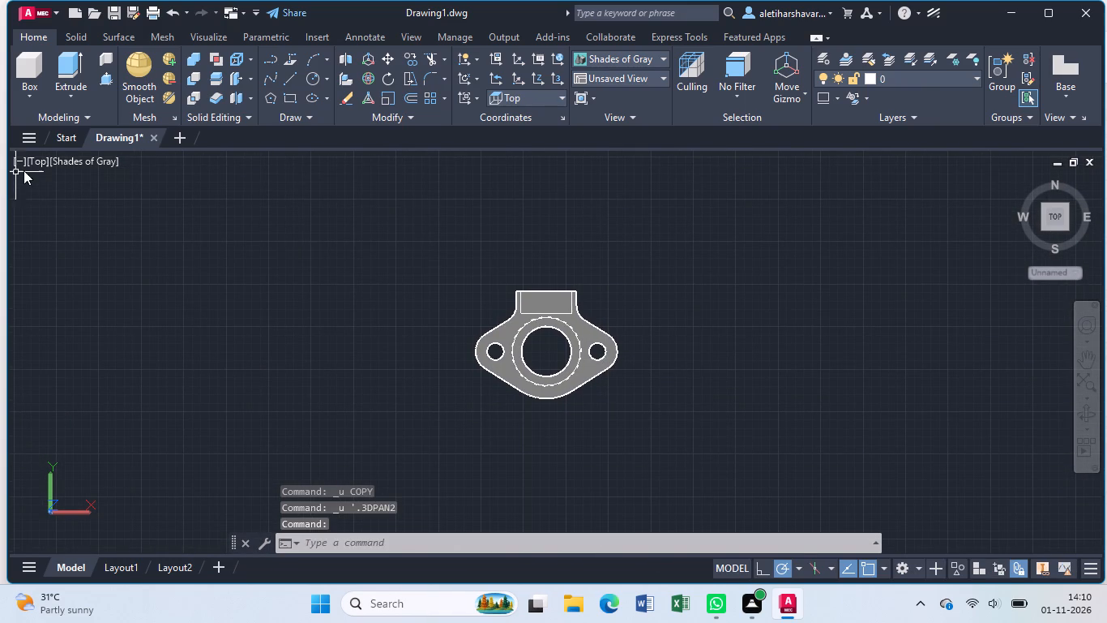
click(30, 161)
click(81, 304)
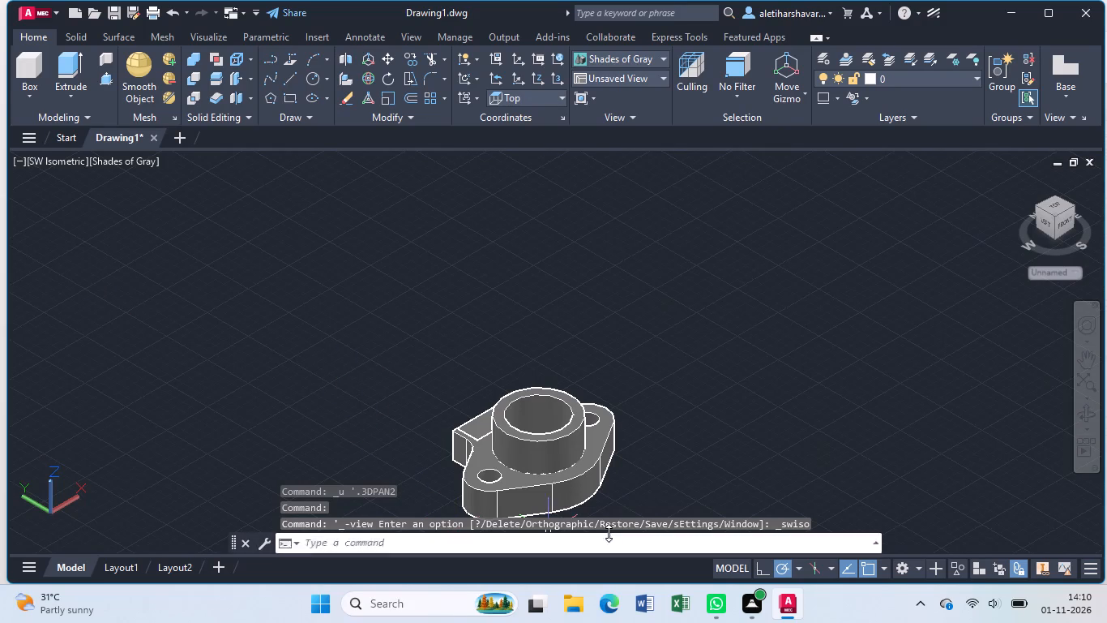
middle_drag(633, 479, 733, 309)
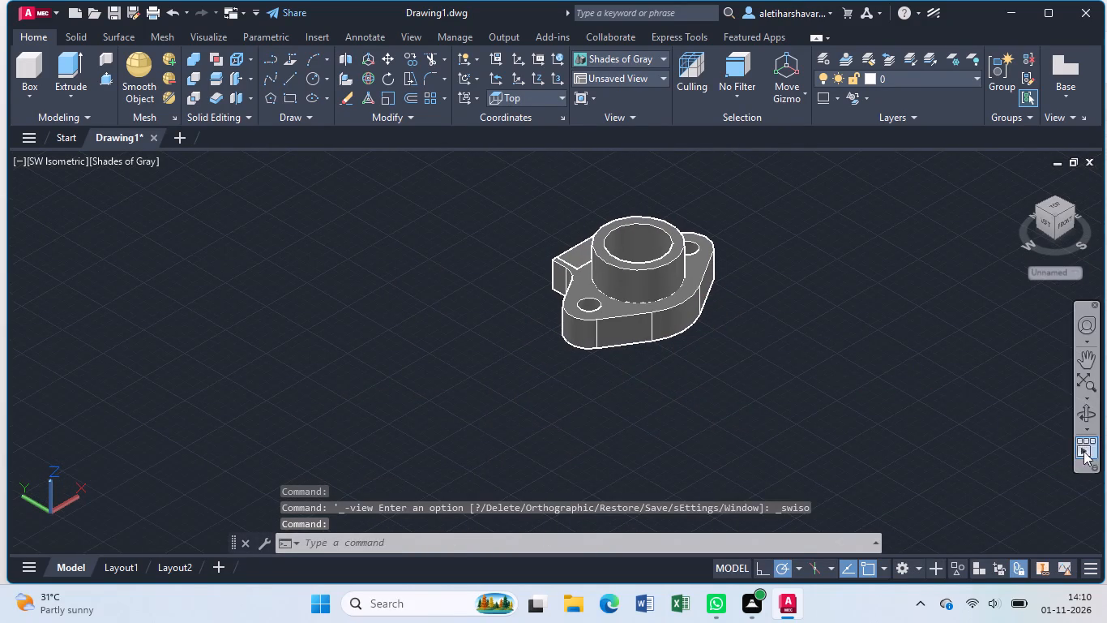
click(1084, 410)
drag(695, 404, 700, 405)
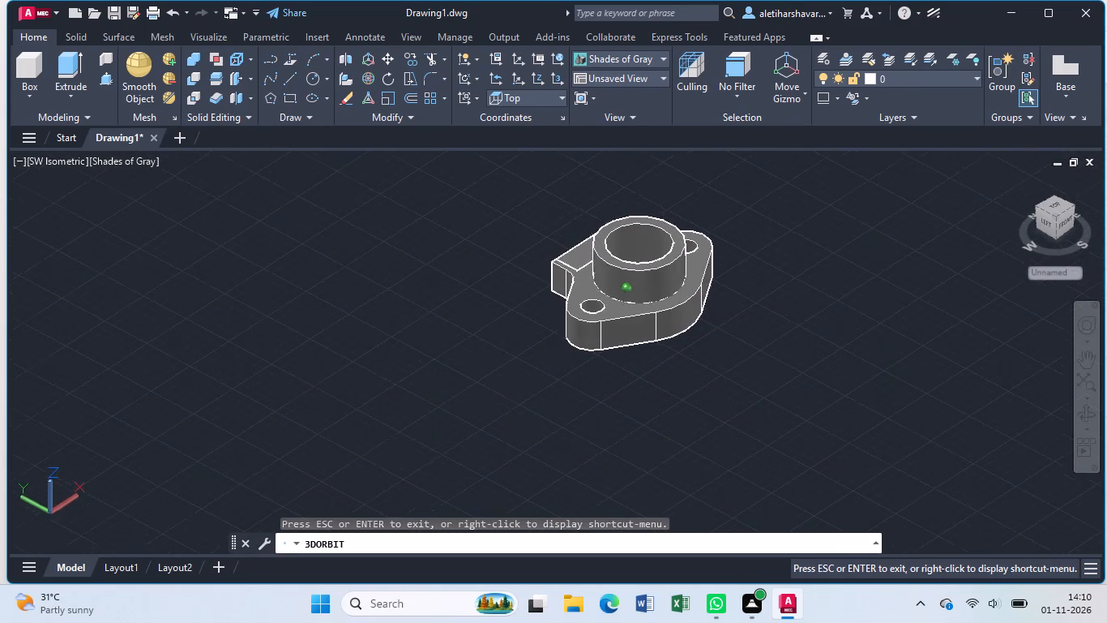
drag(700, 405, 862, 340)
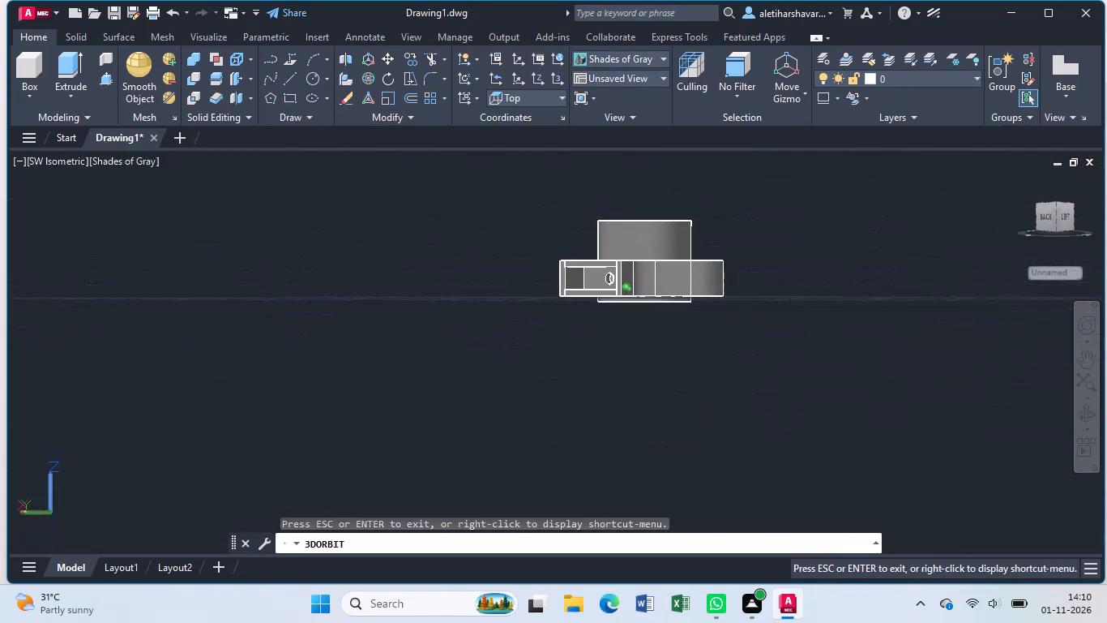
drag(862, 340, 874, 419)
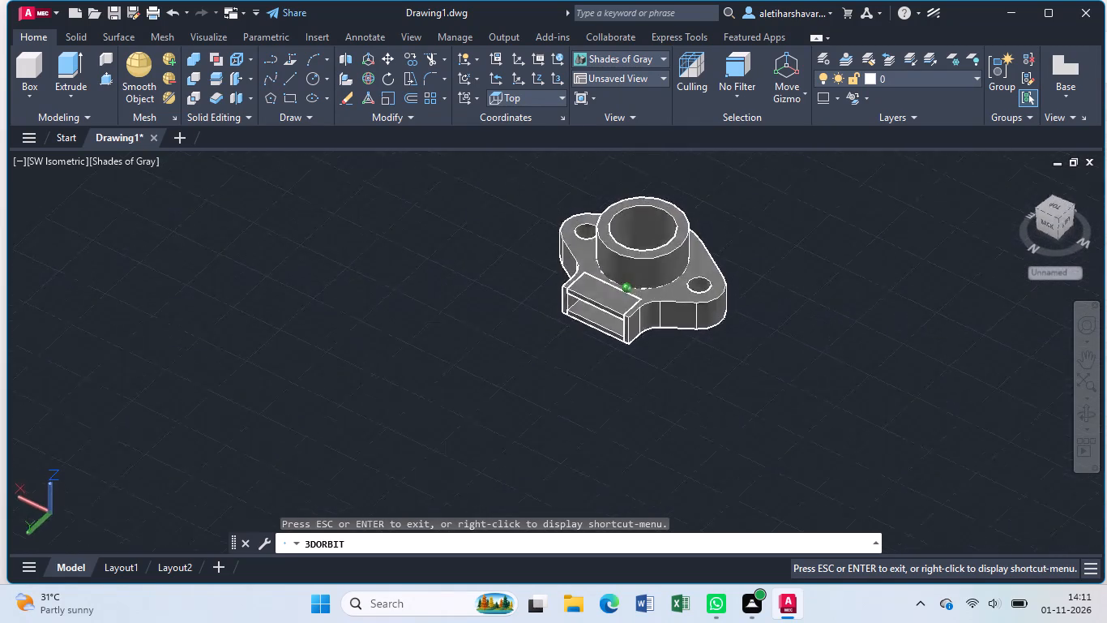
drag(874, 419, 1000, 363)
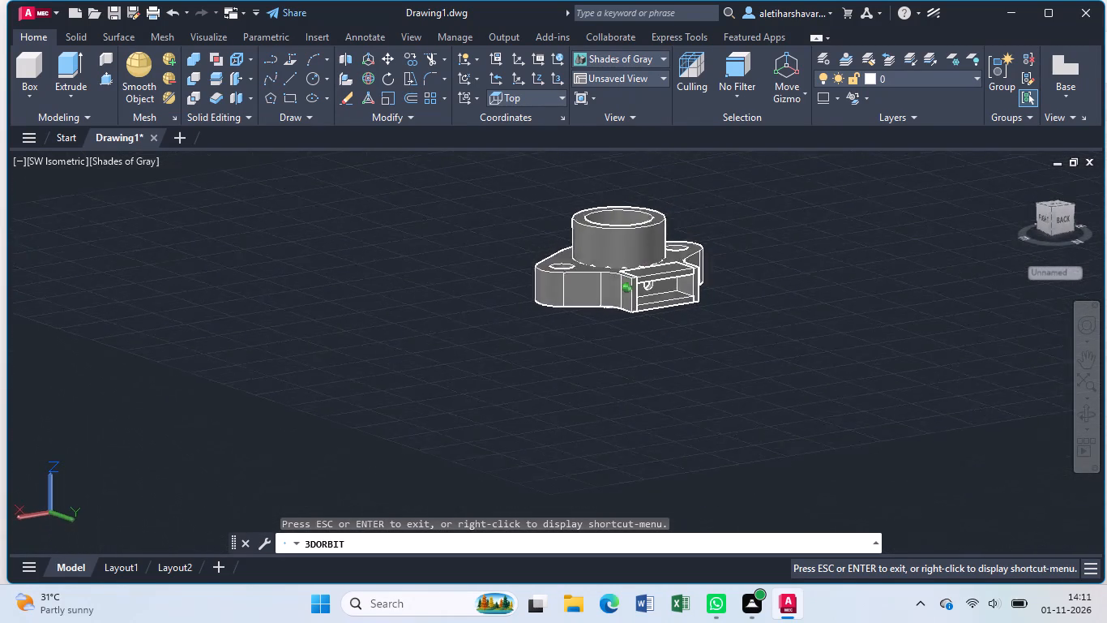
drag(1000, 363, 1000, 358)
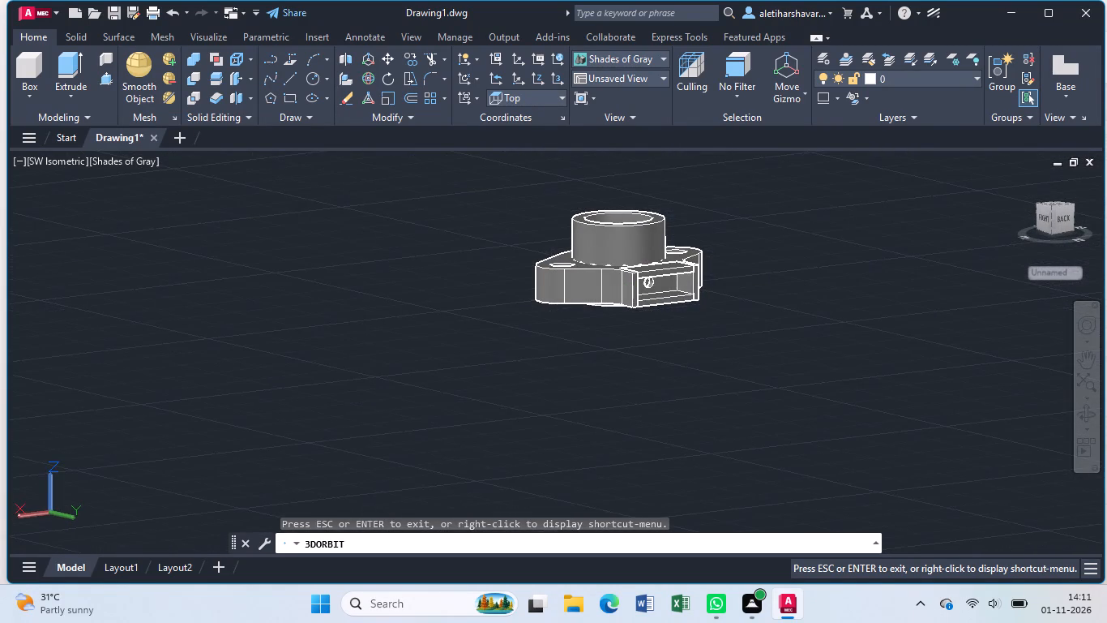
middle_drag(740, 292, 764, 395)
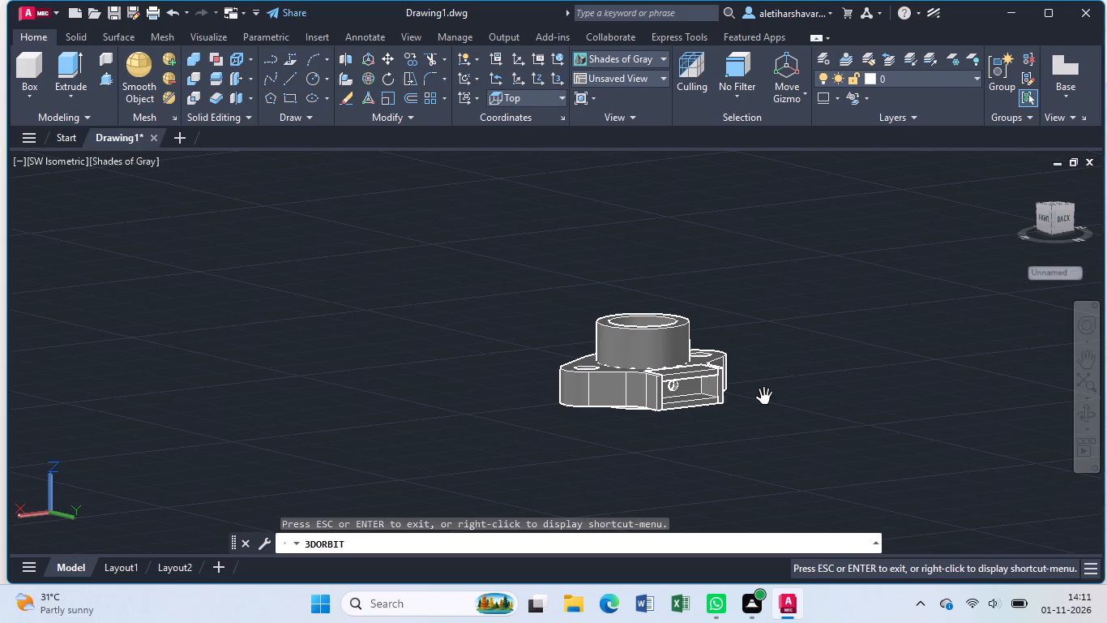
drag(706, 430, 728, 322)
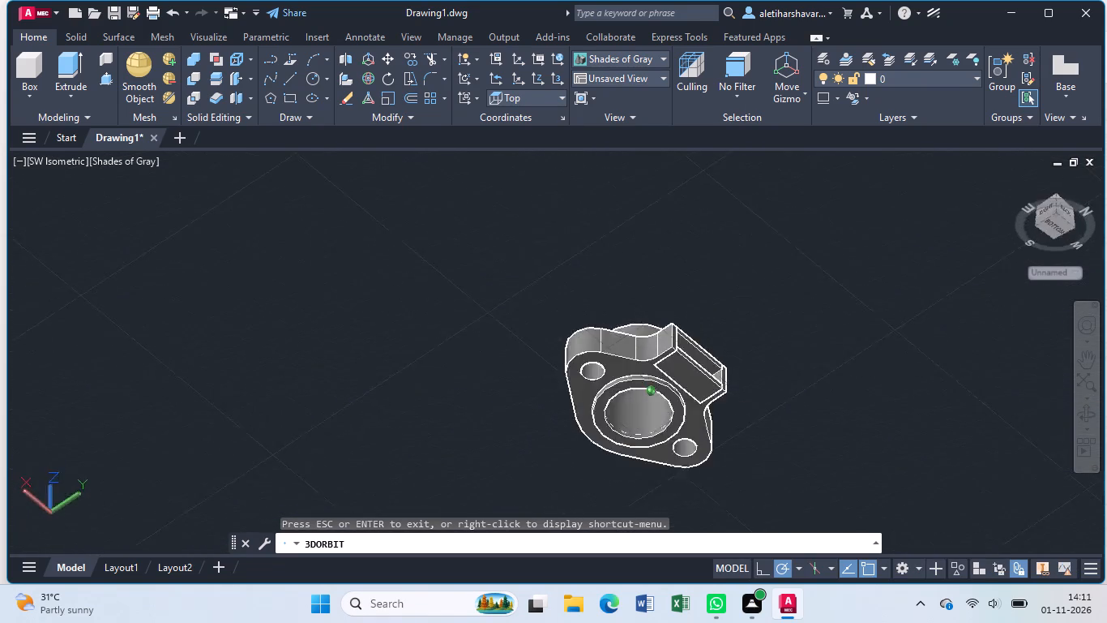
drag(728, 322, 359, 391)
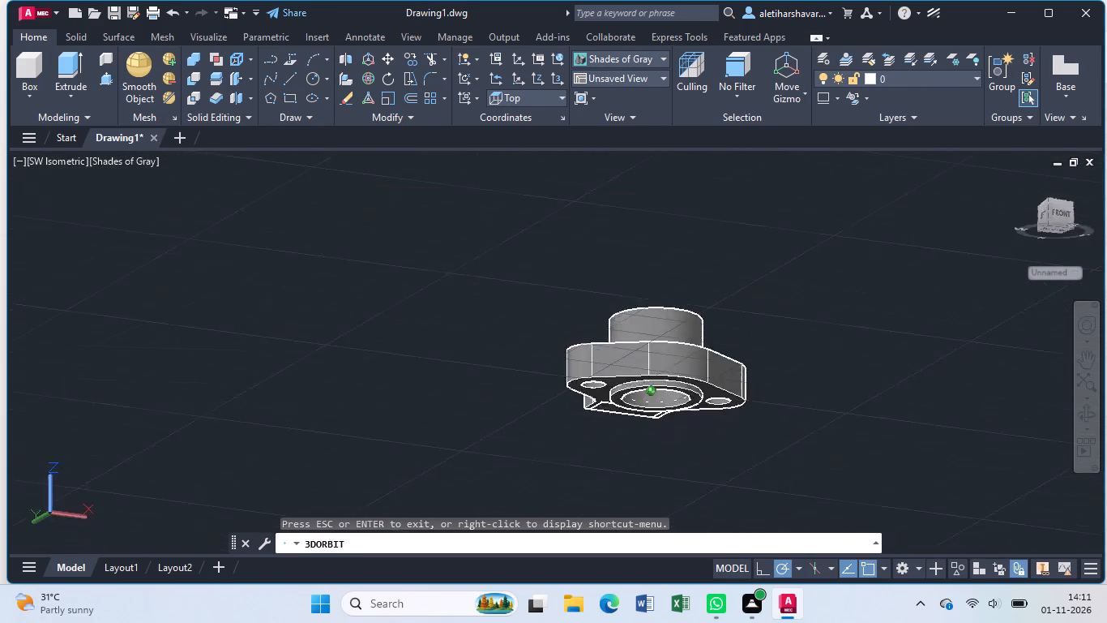
drag(359, 391, 95, 483)
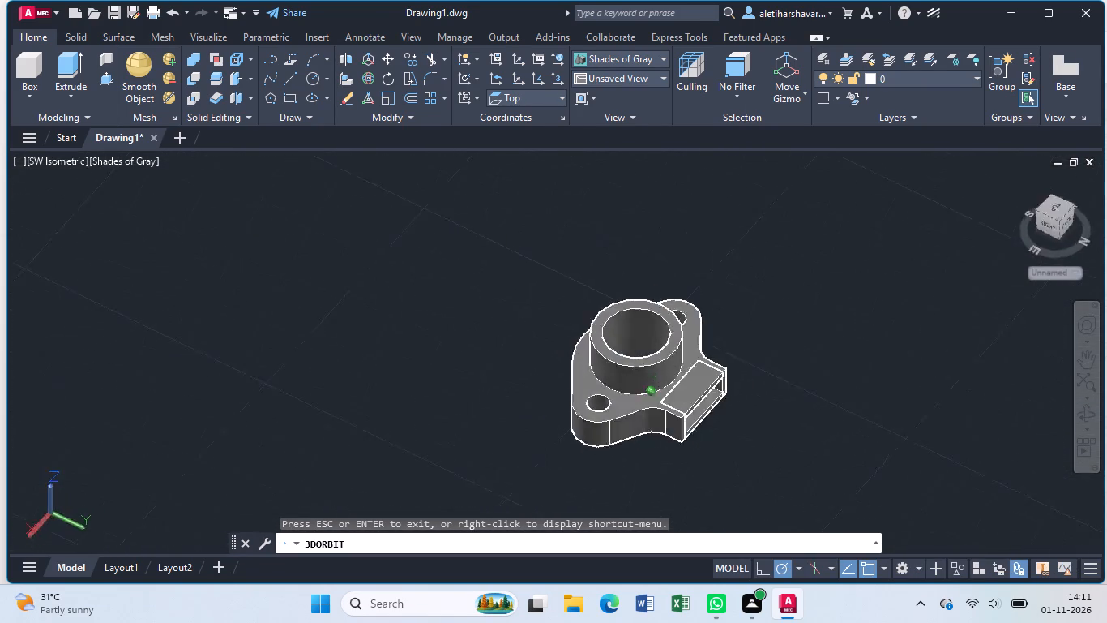
drag(95, 483, 25, 329)
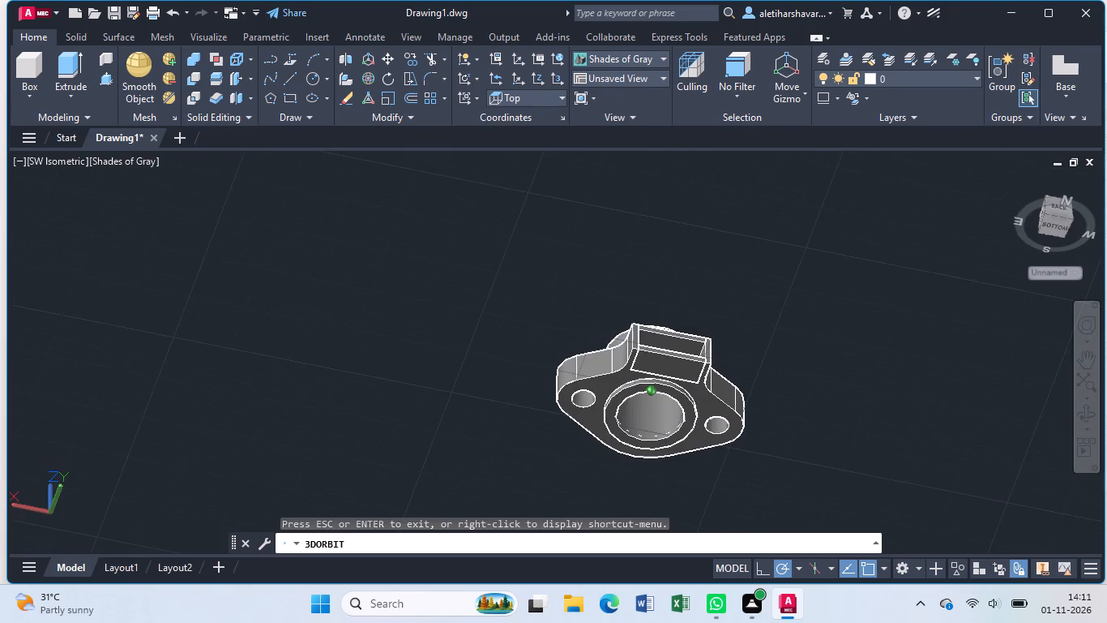
drag(25, 329, 582, 488)
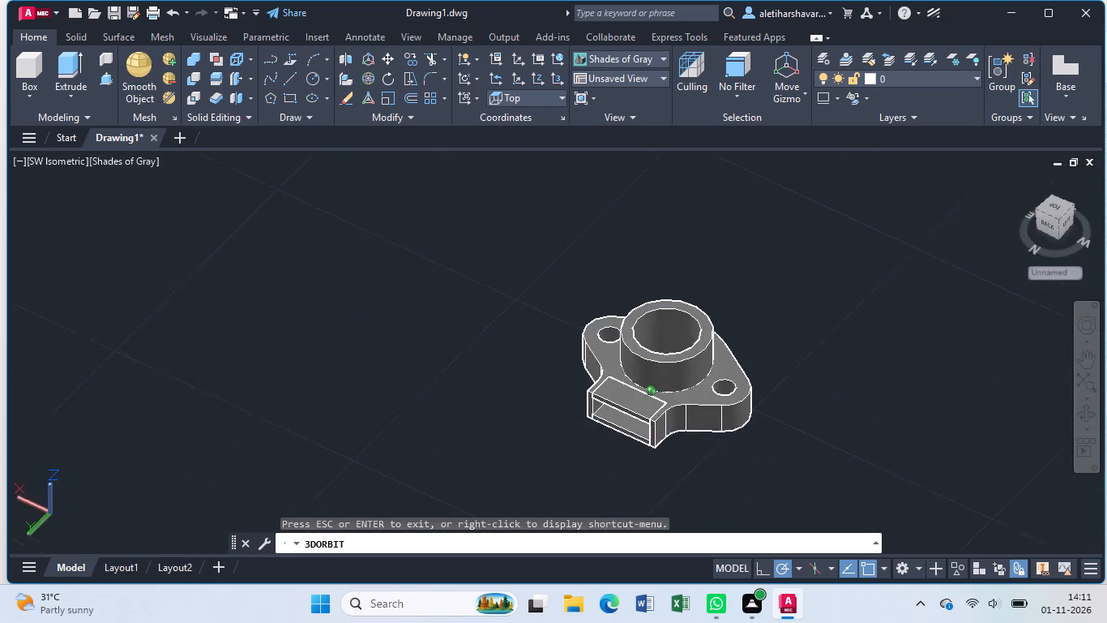
drag(582, 488, 848, 305)
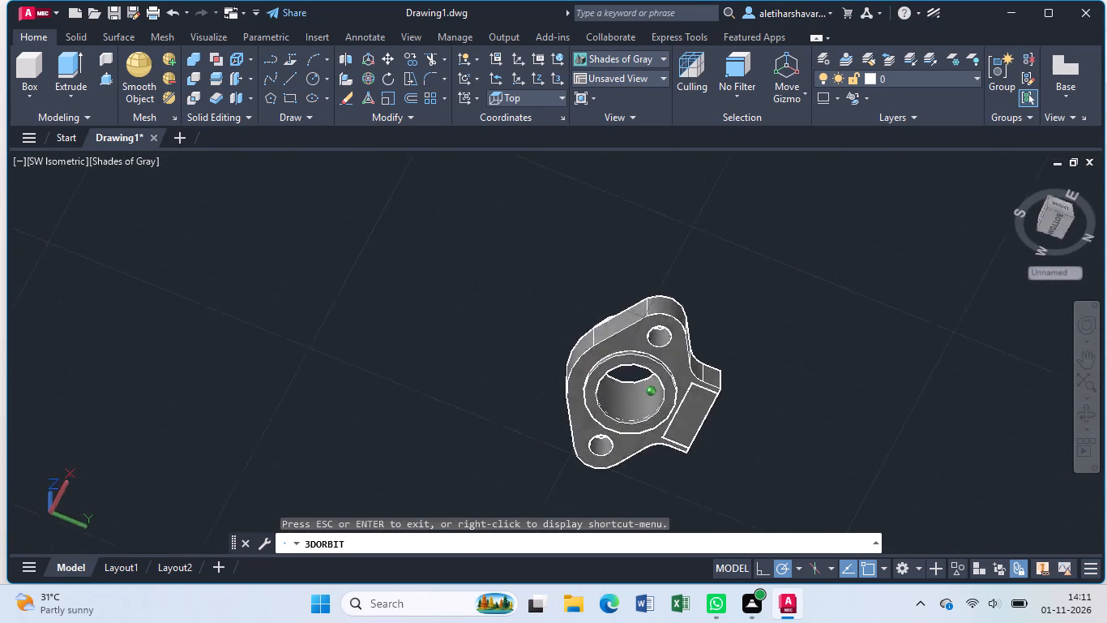
drag(848, 305, 992, 533)
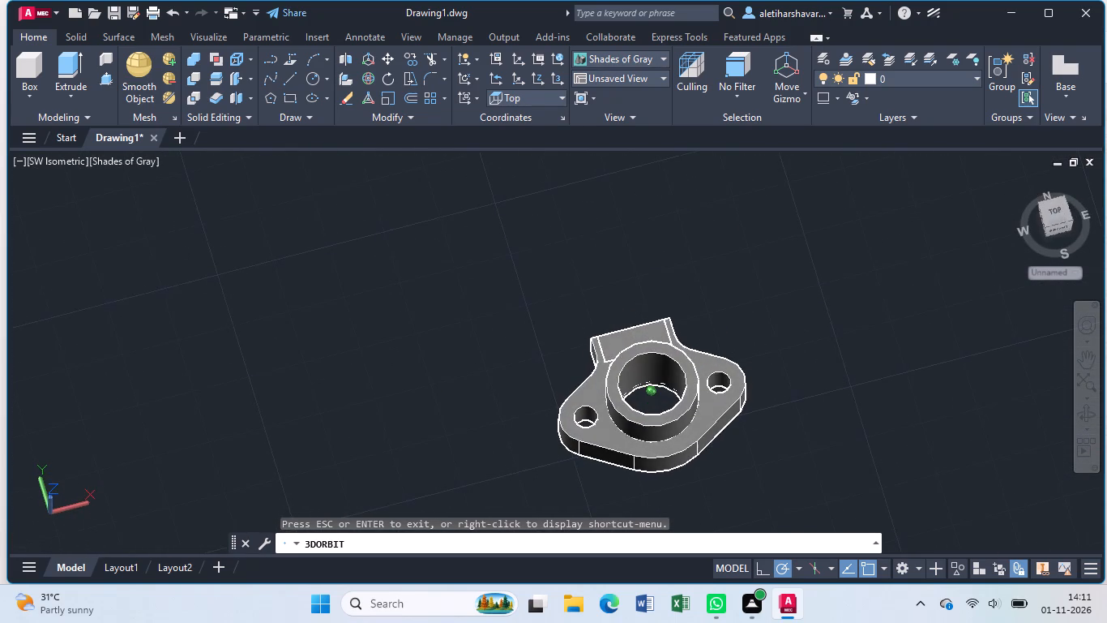
drag(992, 533, 999, 622)
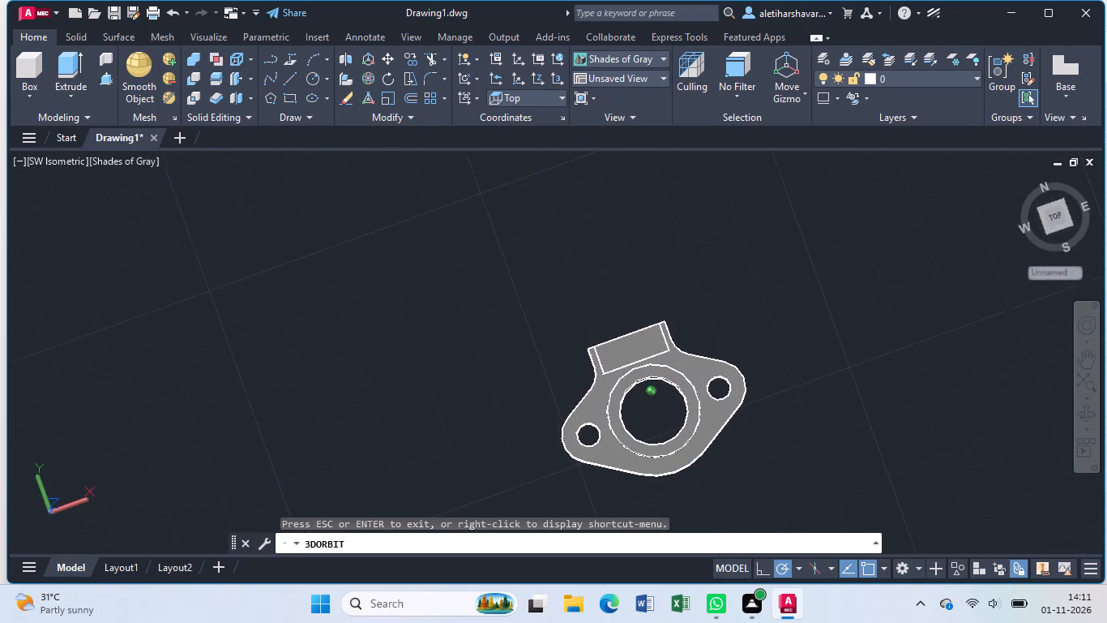
drag(999, 622, 1000, 622)
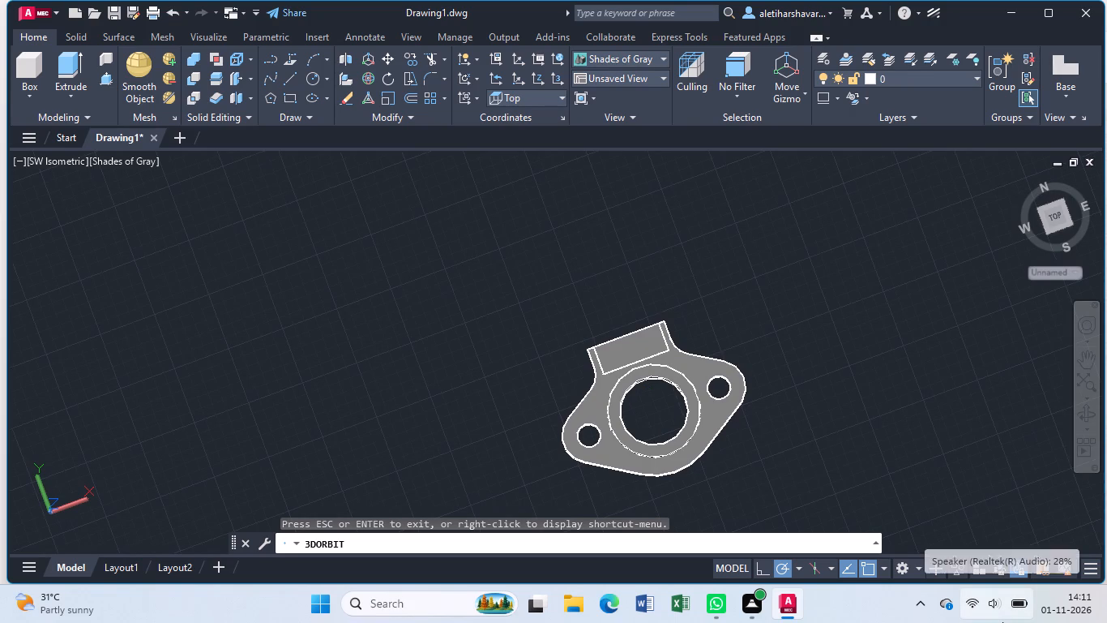
key(Escape)
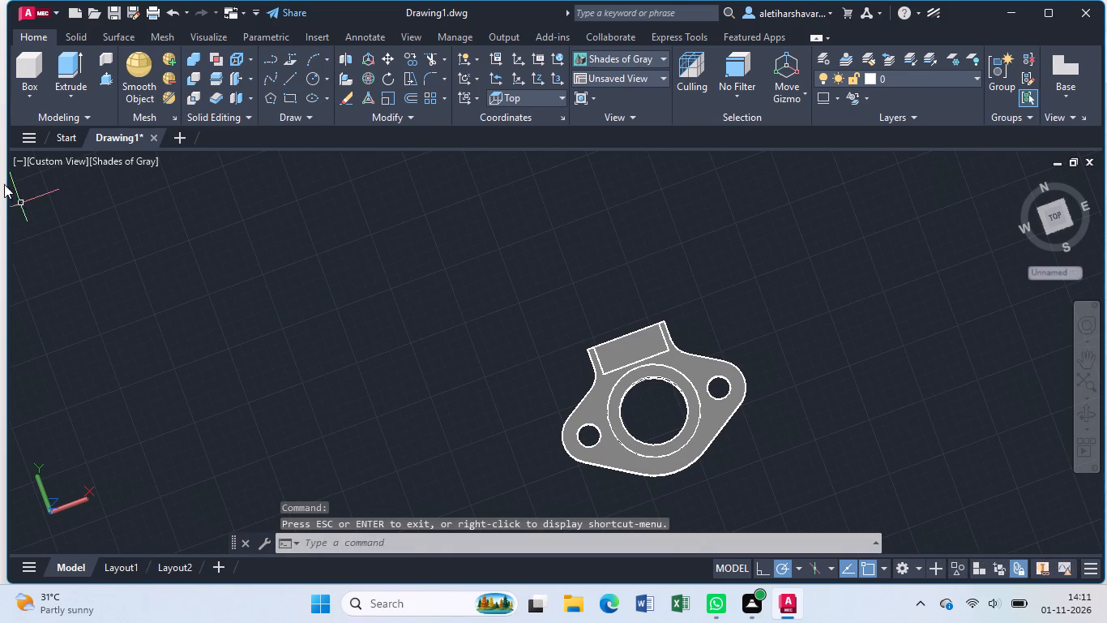
Examine the flange in the SW, SE, NE and NW isometric views, ending orbited to a low angle facing the slotted neck.
click(58, 161)
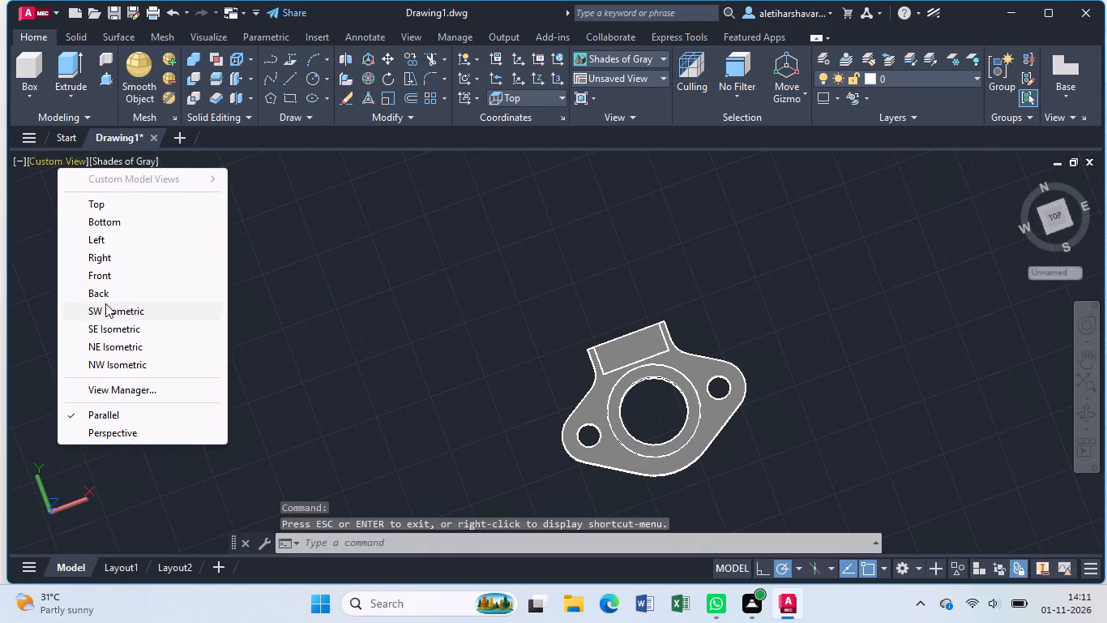
click(105, 304)
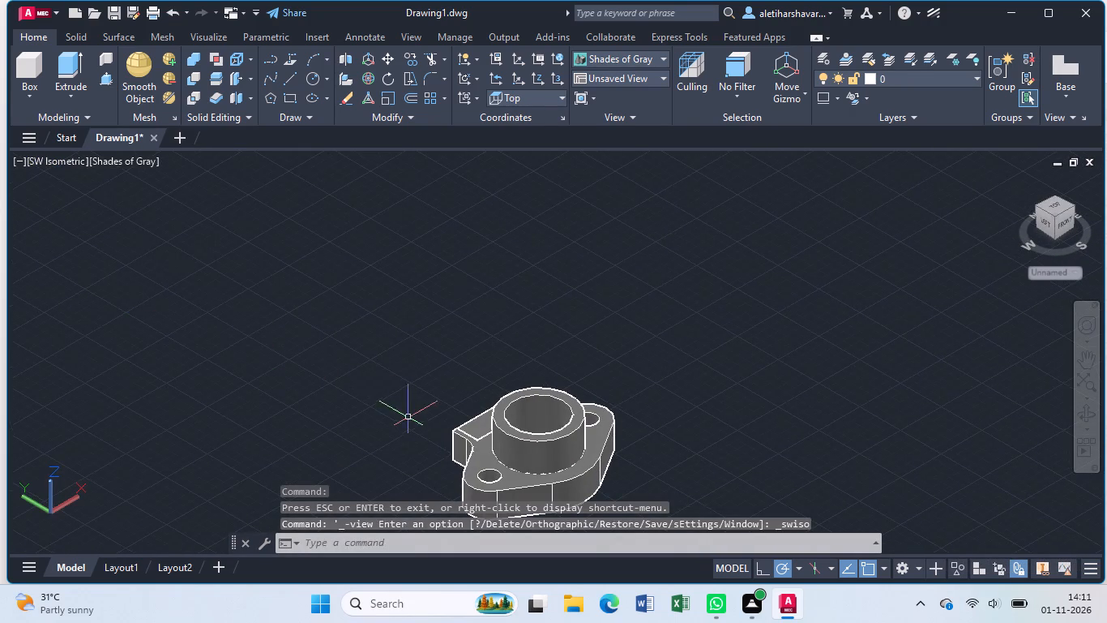
click(45, 157)
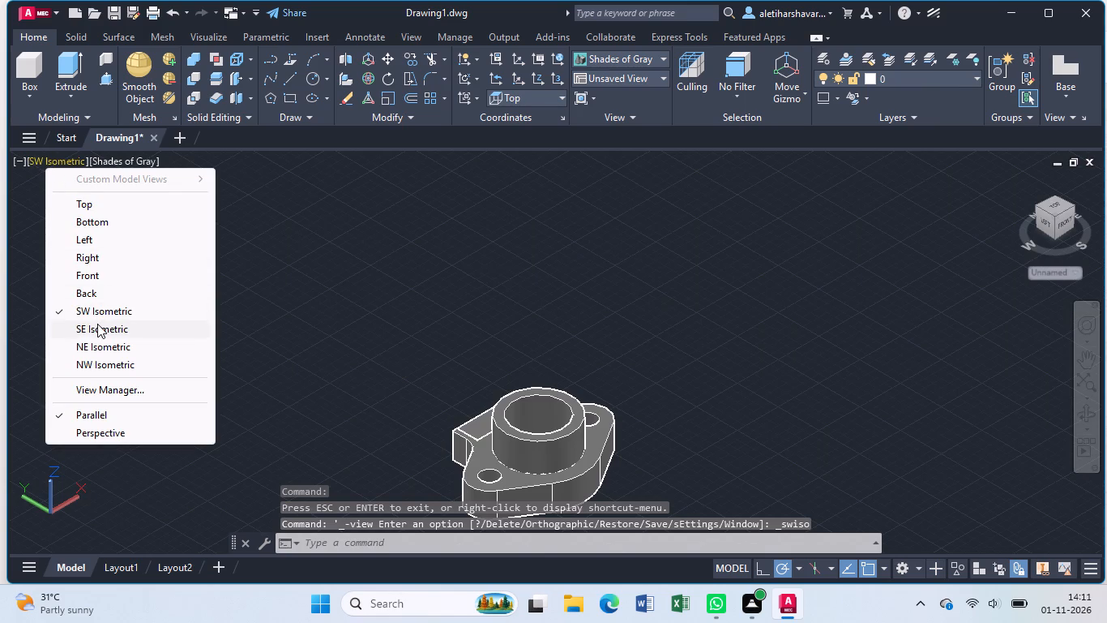
click(97, 324)
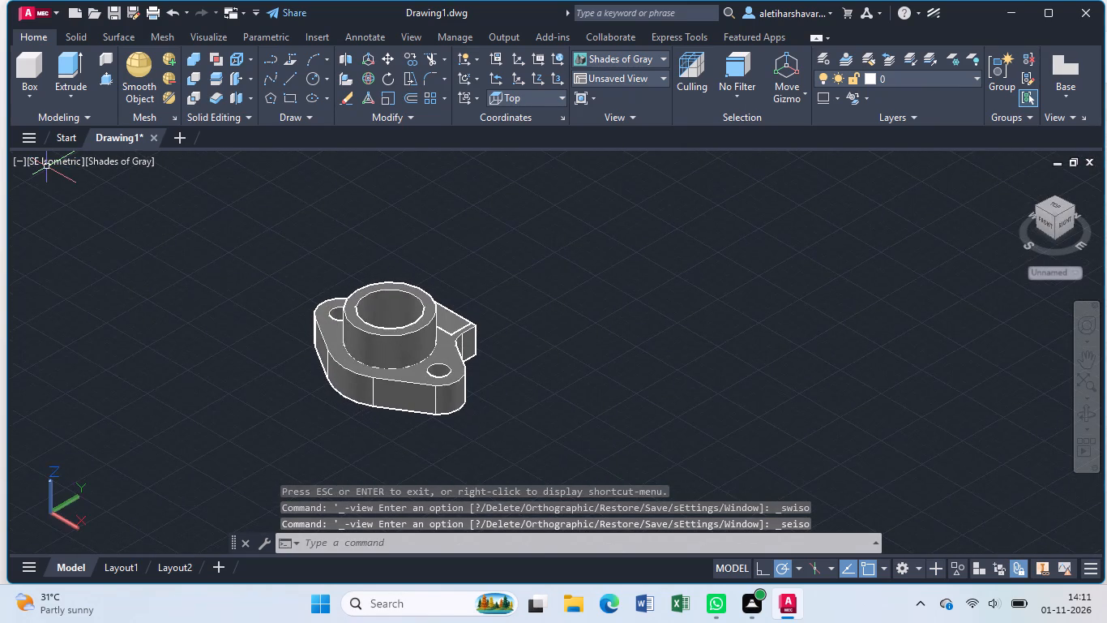
click(51, 155)
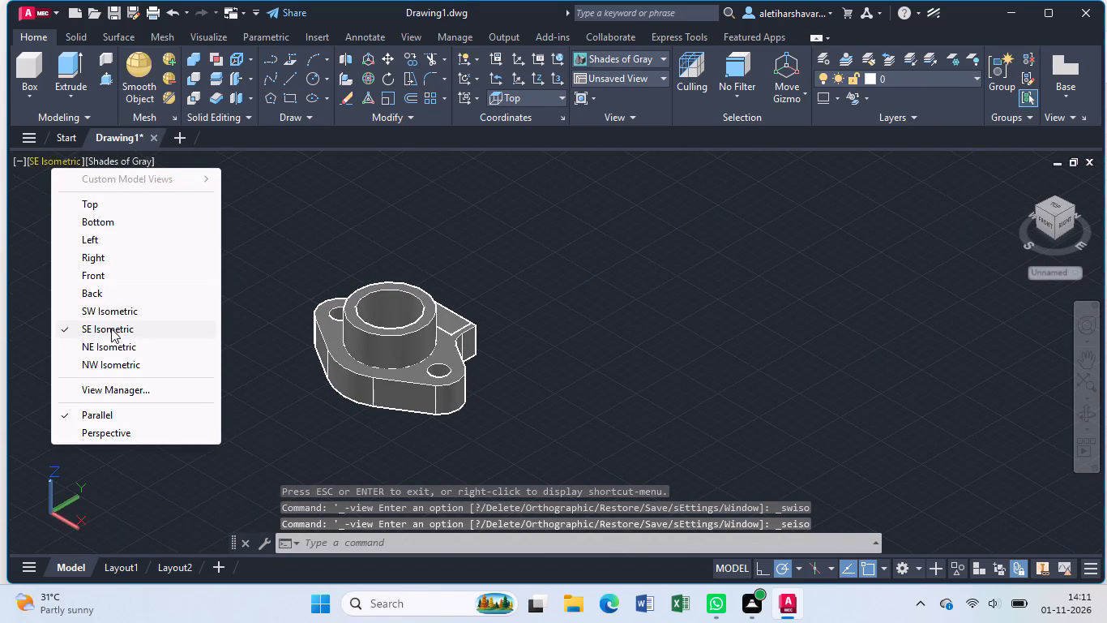
click(113, 342)
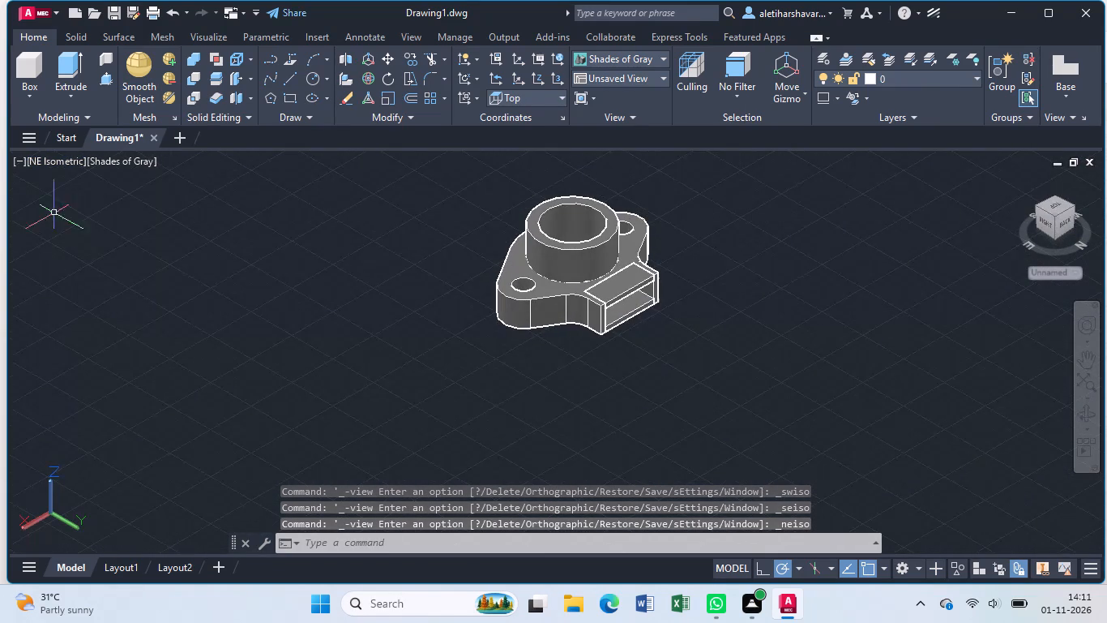
click(62, 161)
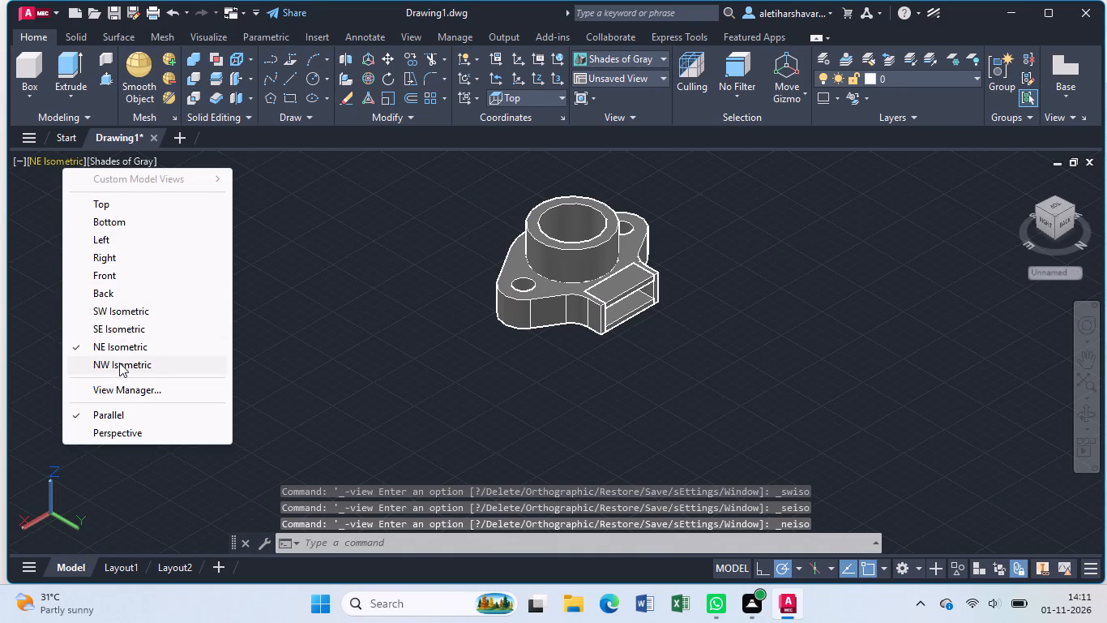
click(120, 363)
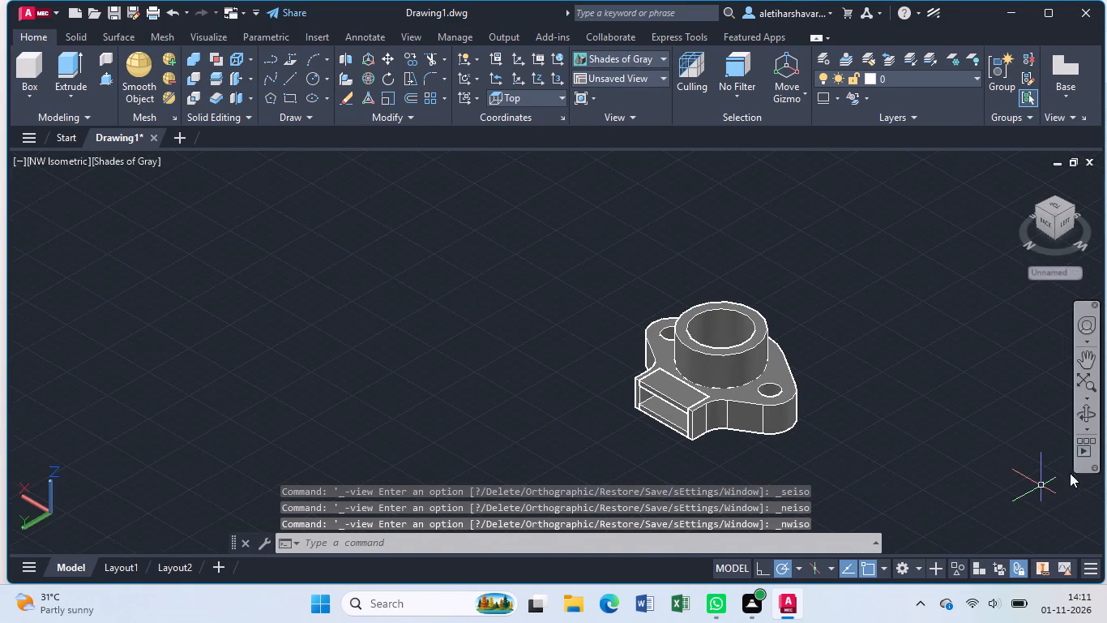
click(1087, 419)
drag(850, 458, 851, 459)
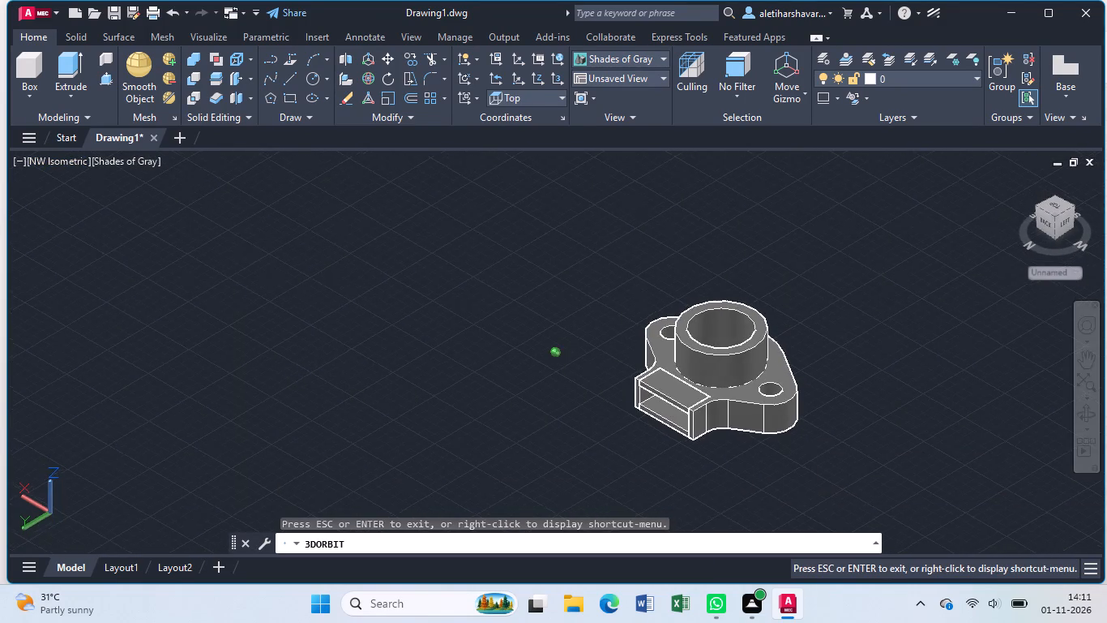
drag(851, 459, 874, 414)
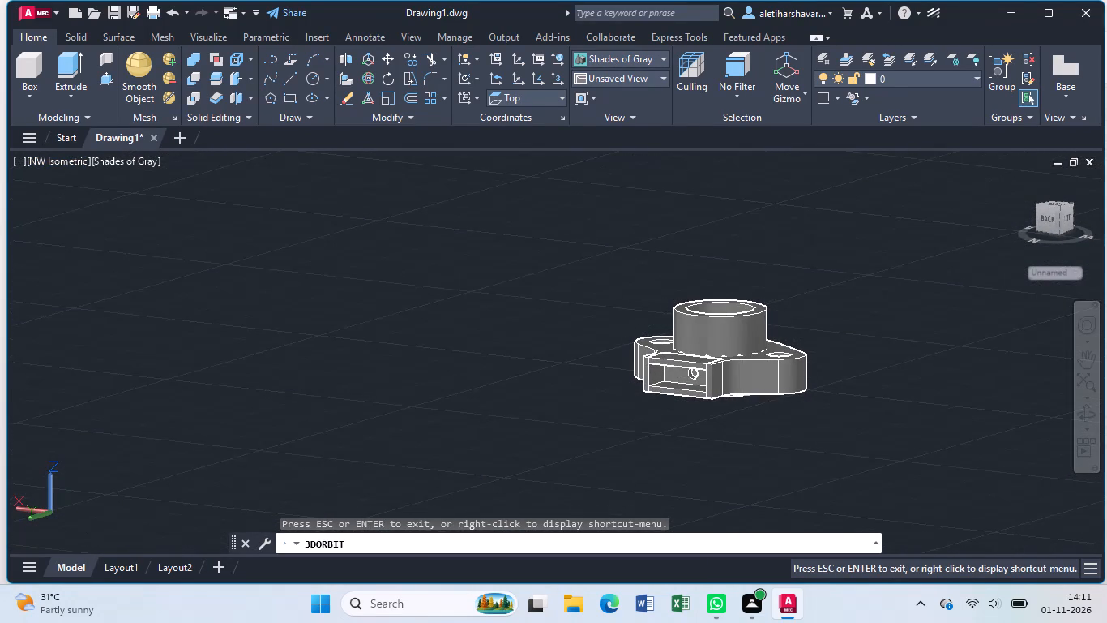
key(Escape)
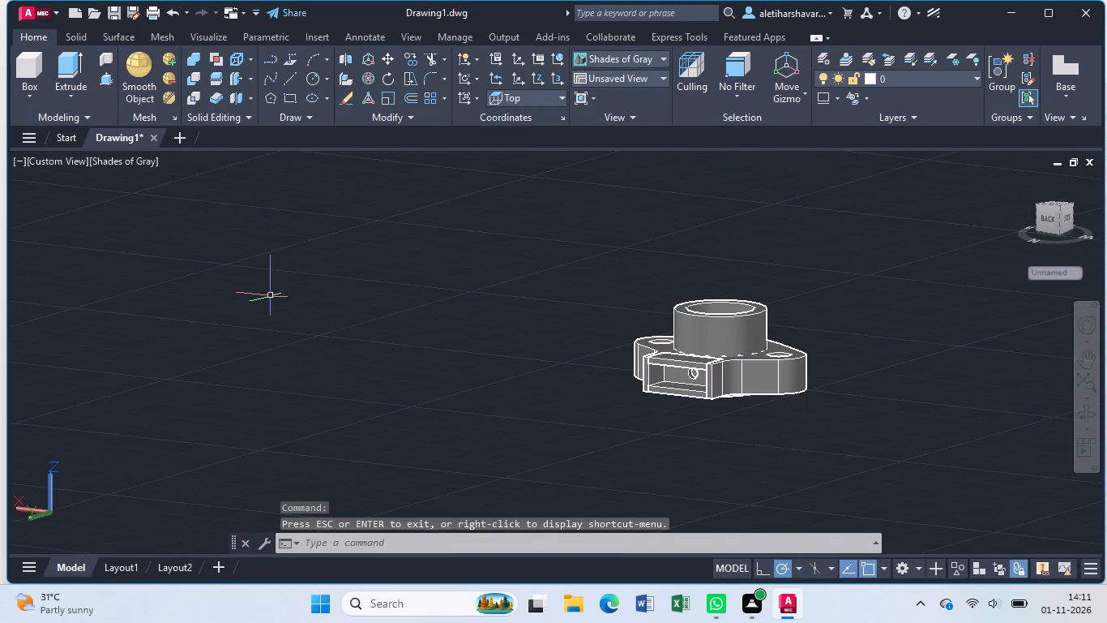
Save the drawing in Documents under the name Split Exhaust Flange.
key(ctrl+s)
key(BackSpace)
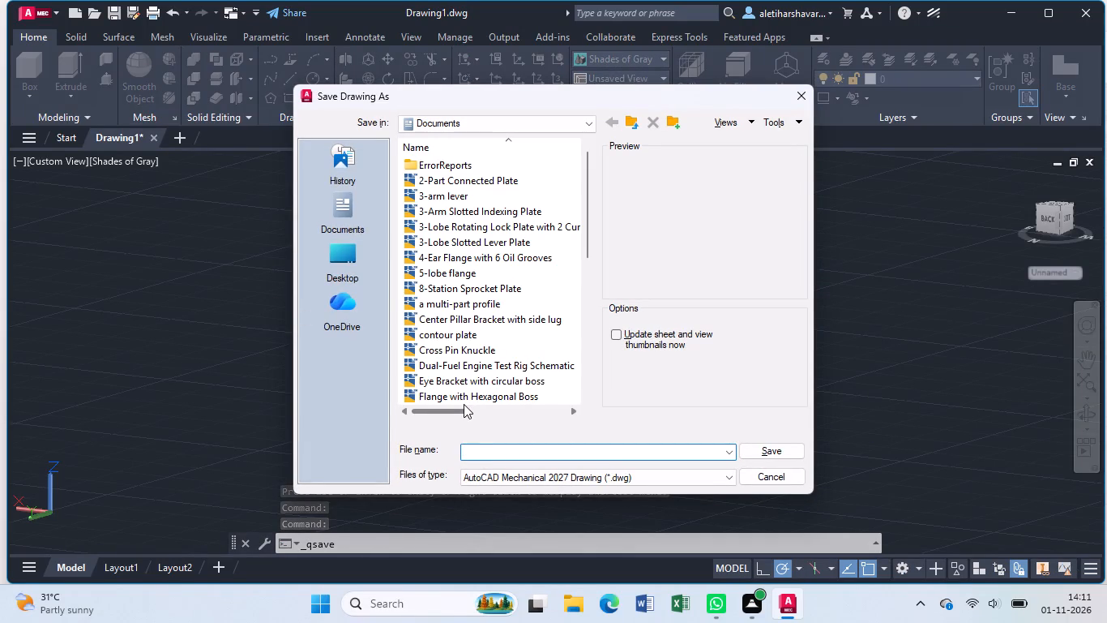
key(ctrl+v)
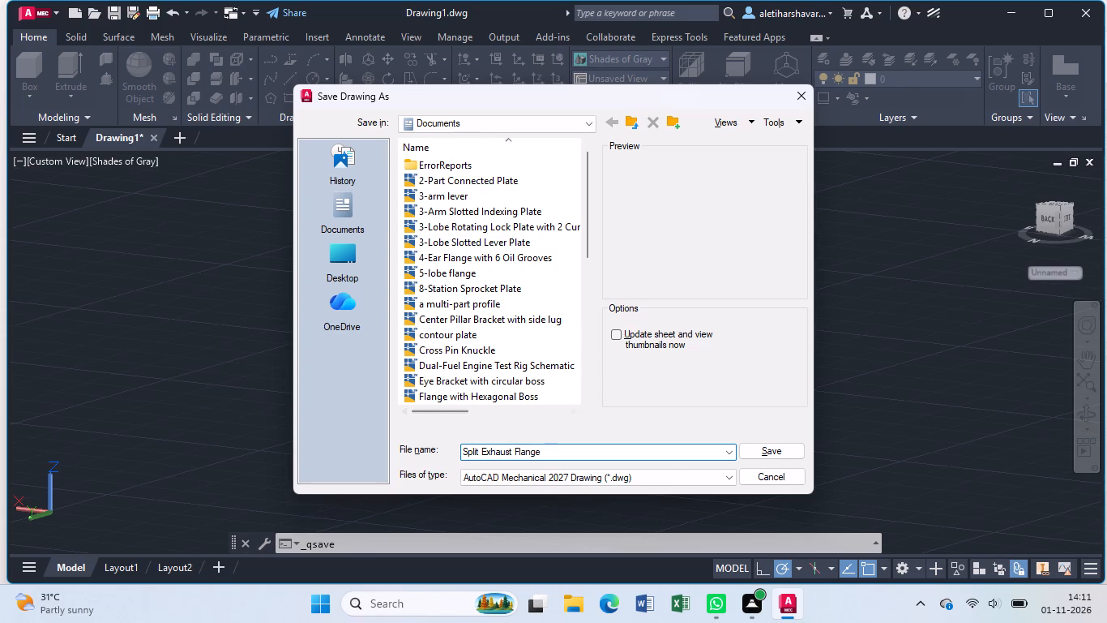
click(763, 449)
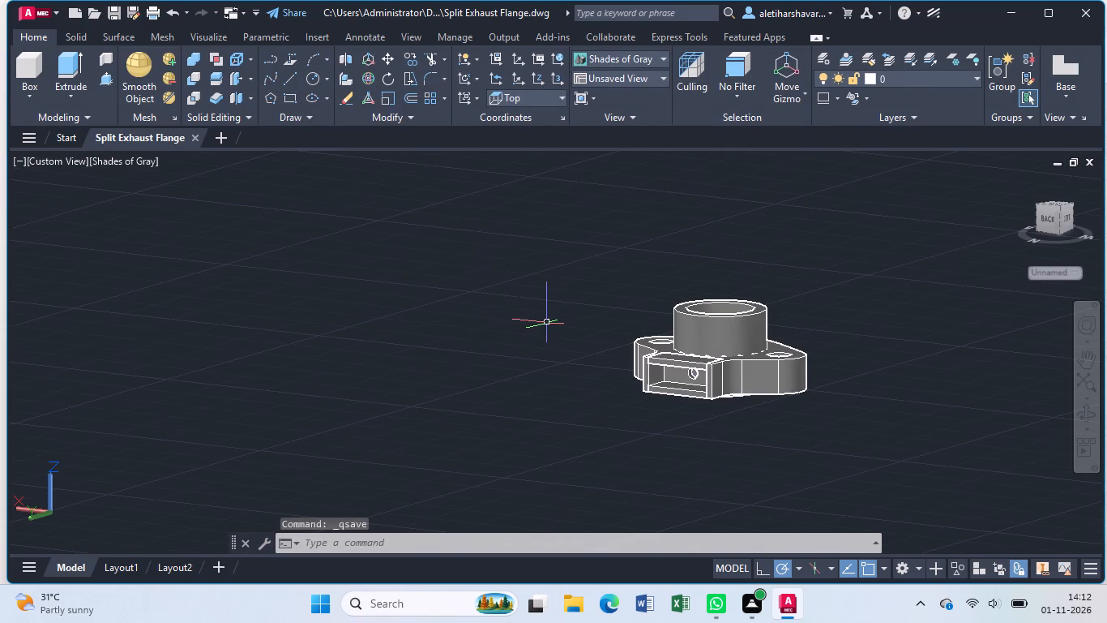
Set up a plot with DWG To PDF.pc3 on ISO A4 (297.00 x 210.00 MM) paper, landscape and centred.
text(pl)
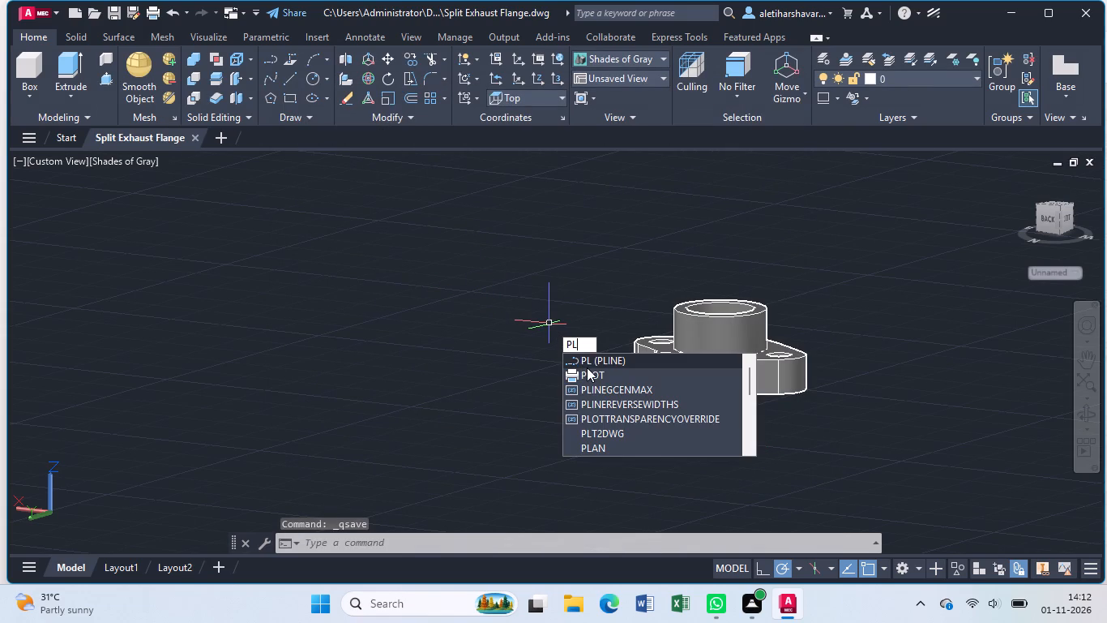
click(591, 372)
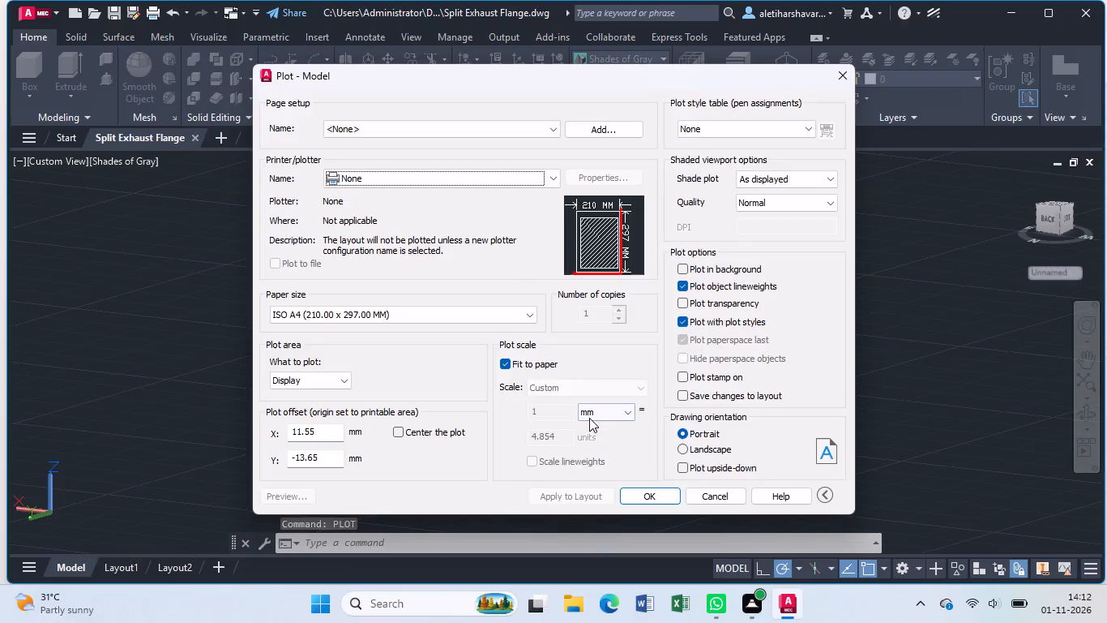
click(689, 449)
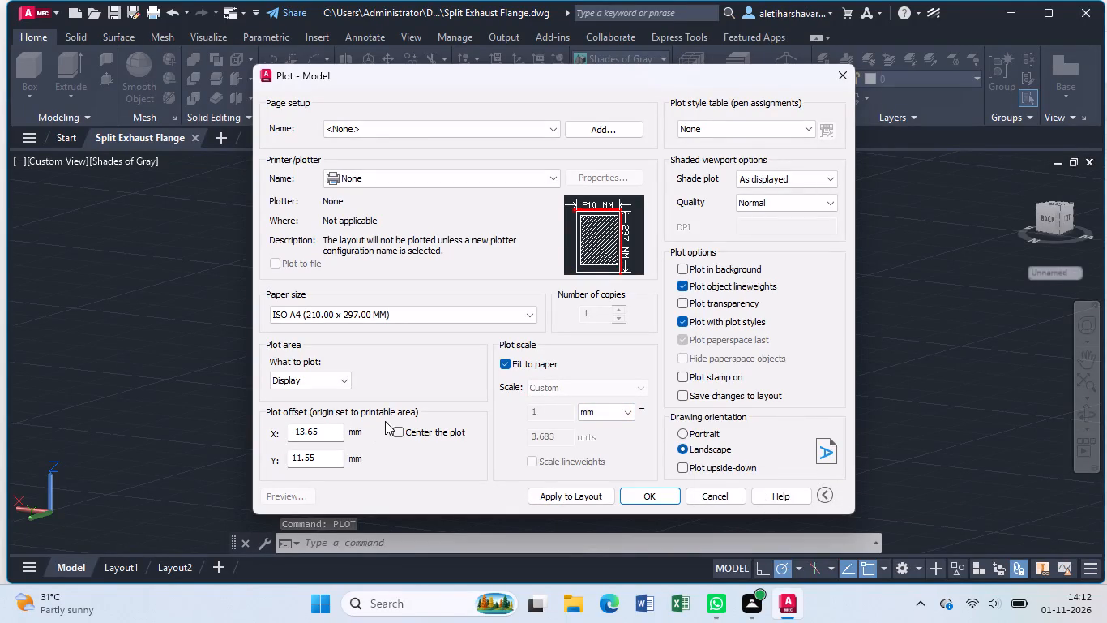
click(402, 430)
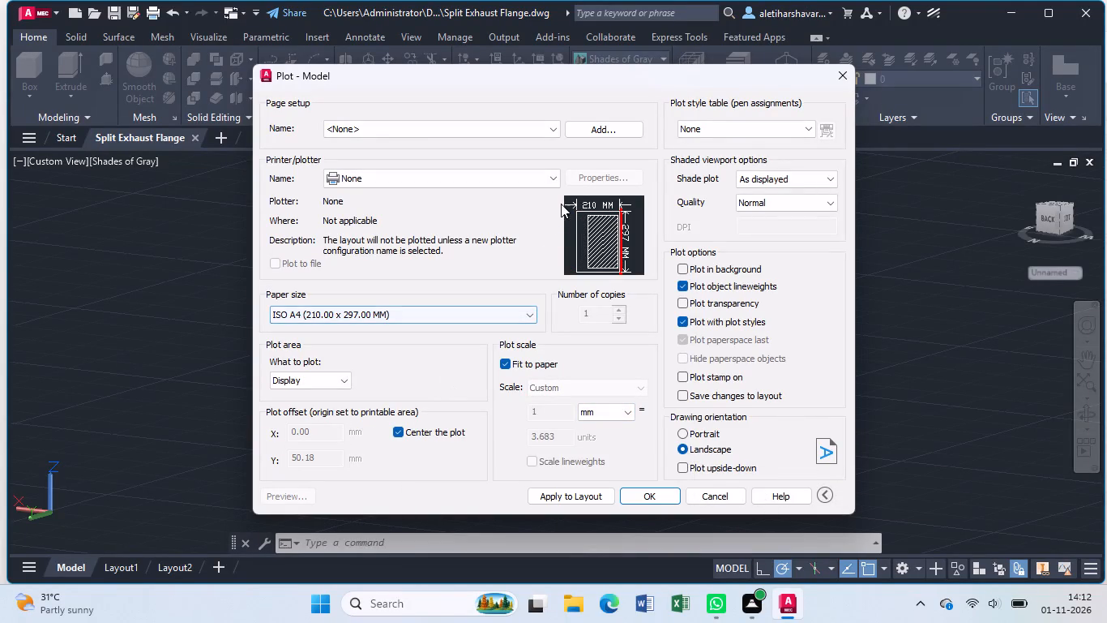
click(553, 170)
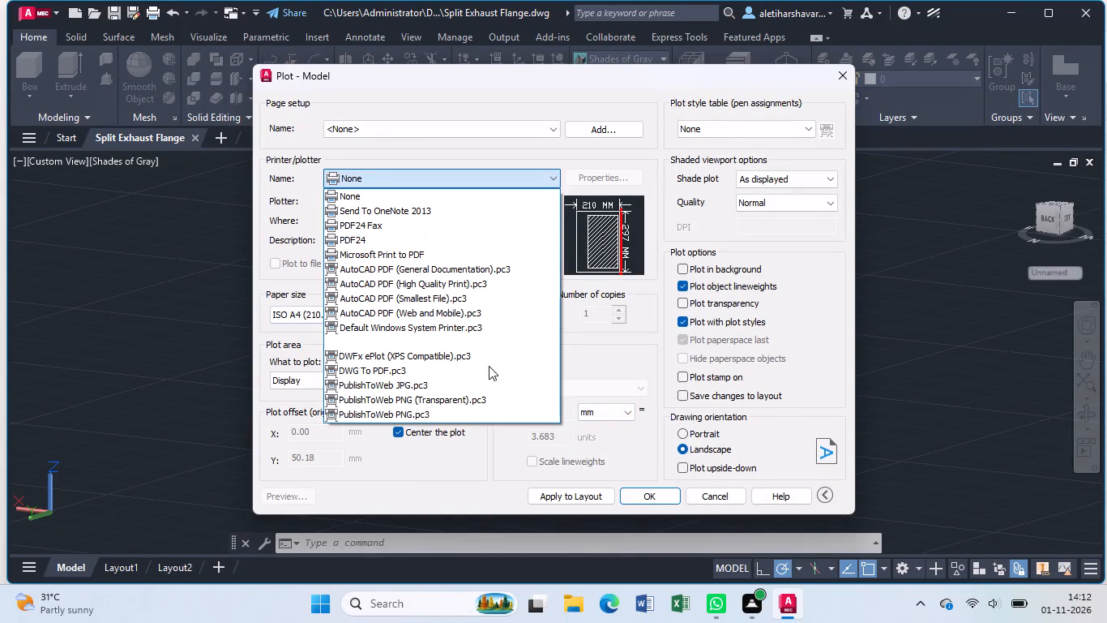
click(488, 376)
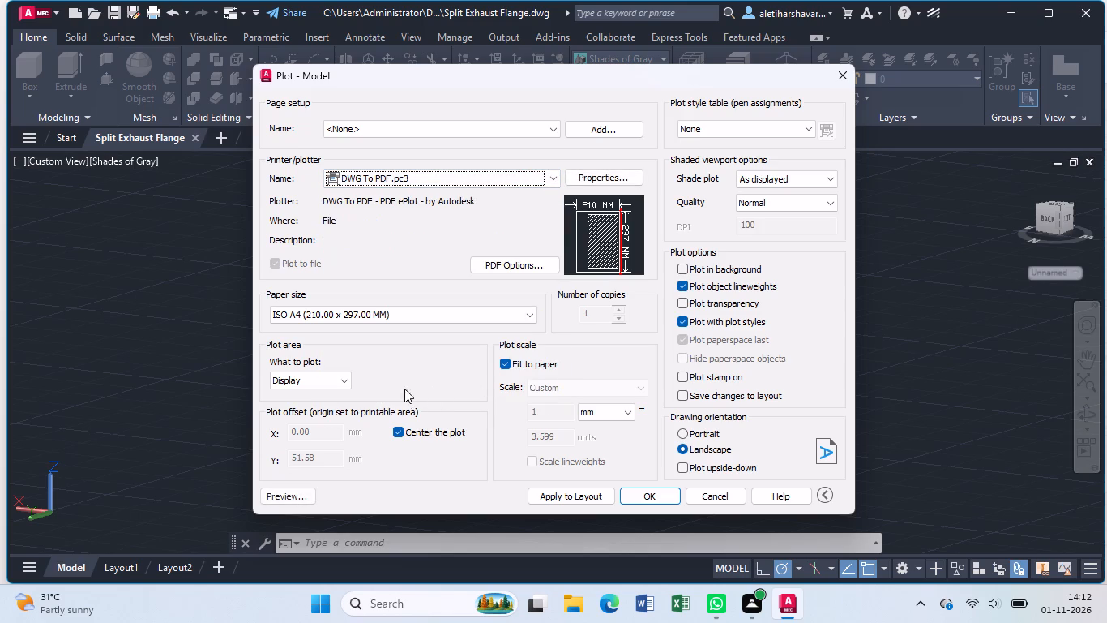
click(531, 311)
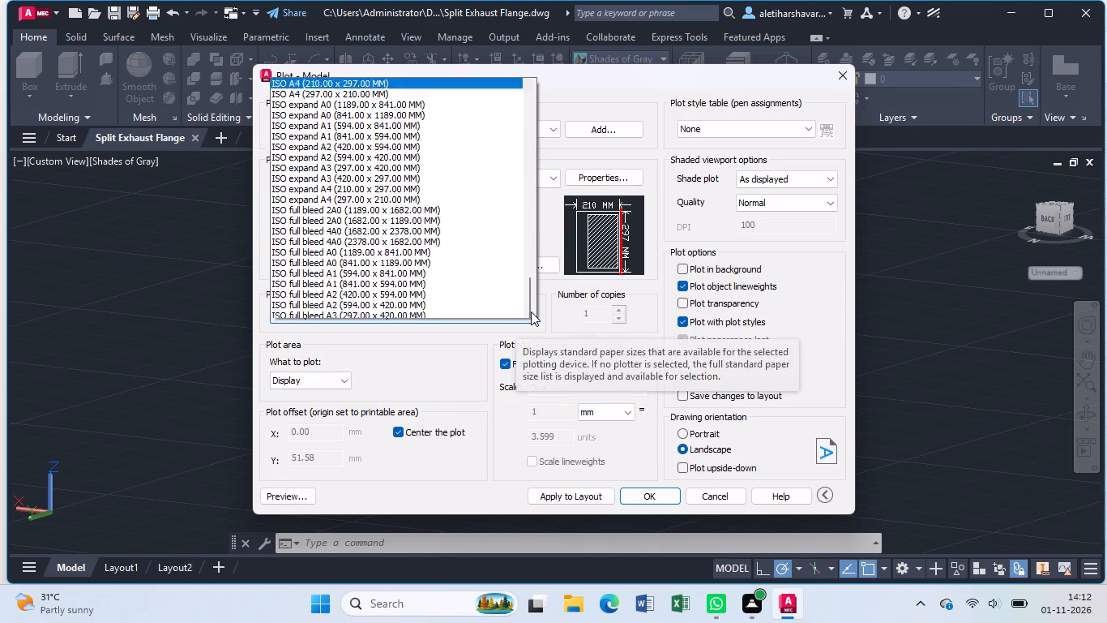
click(308, 19)
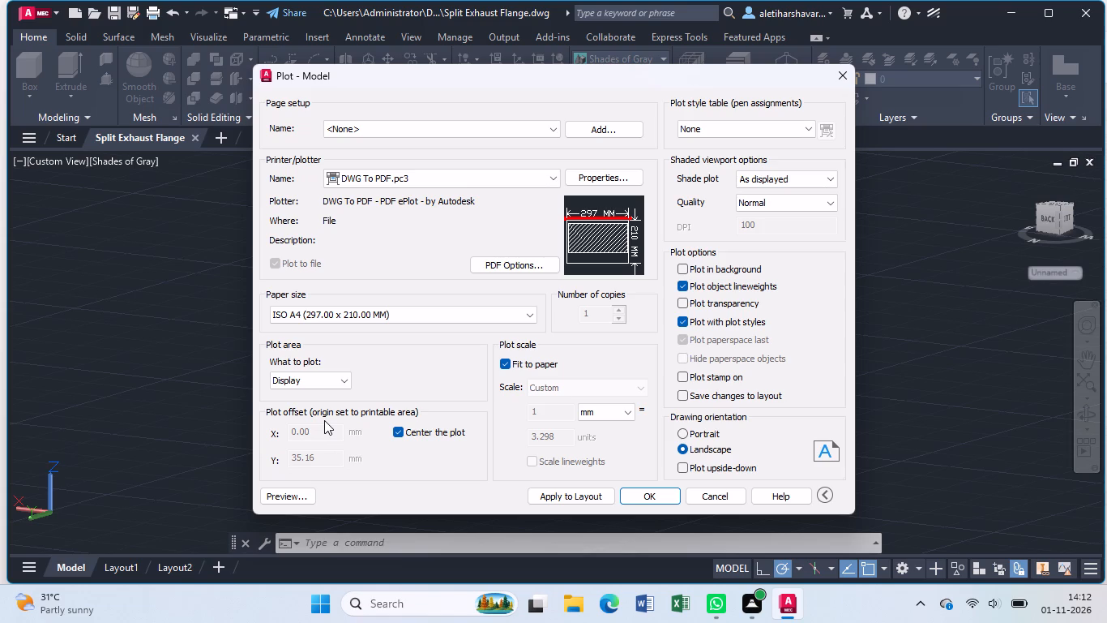
Set the plot area to a window enclosing the whole flange.
click(341, 378)
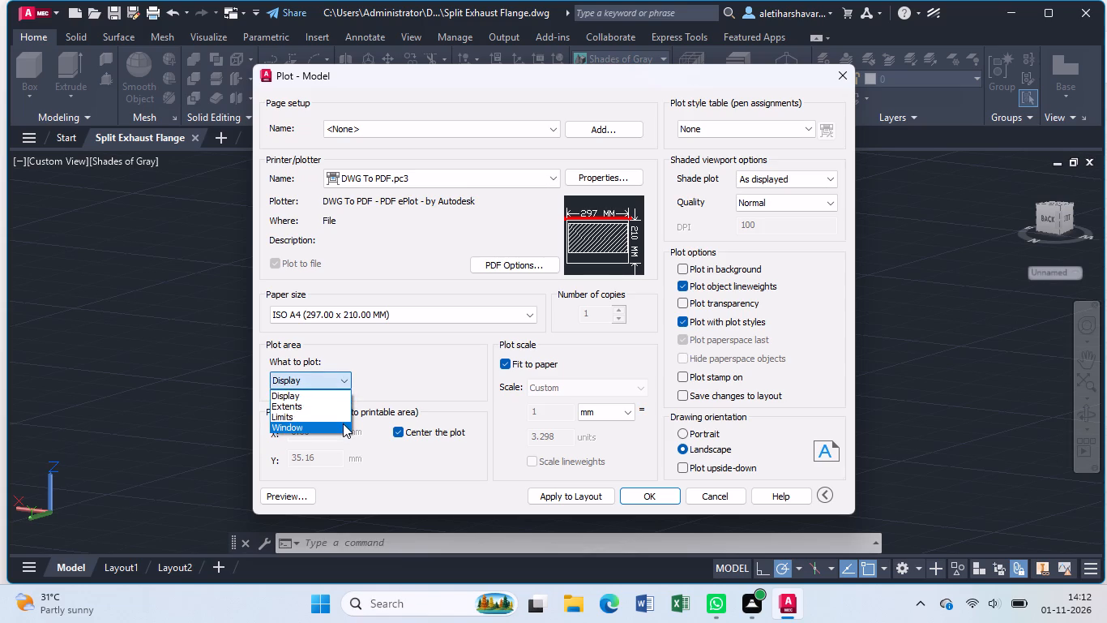
click(343, 423)
click(580, 230)
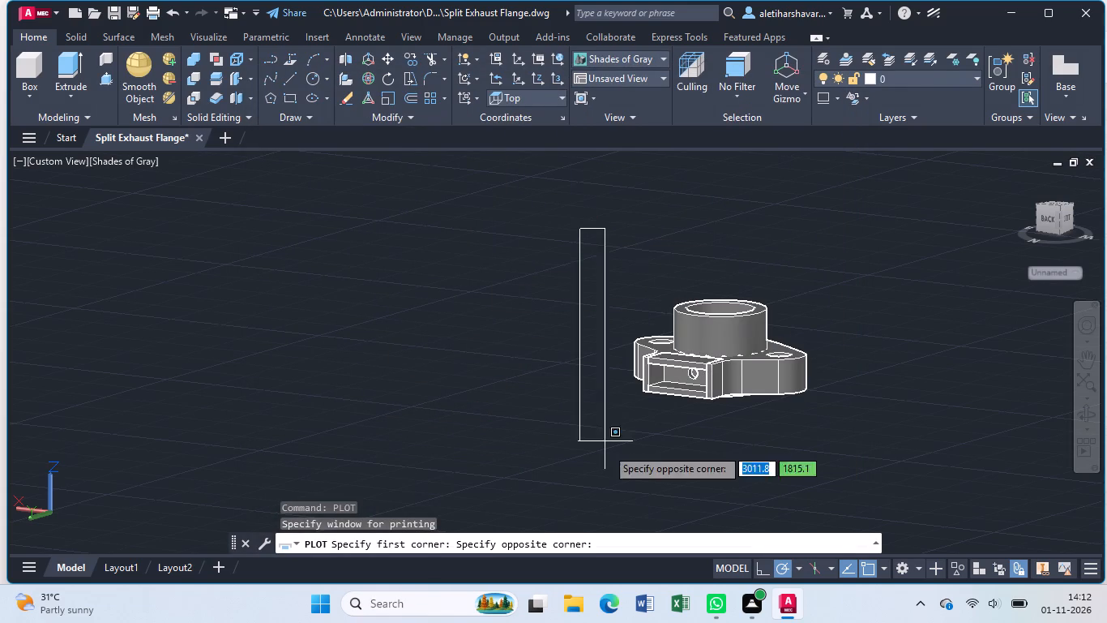
click(844, 454)
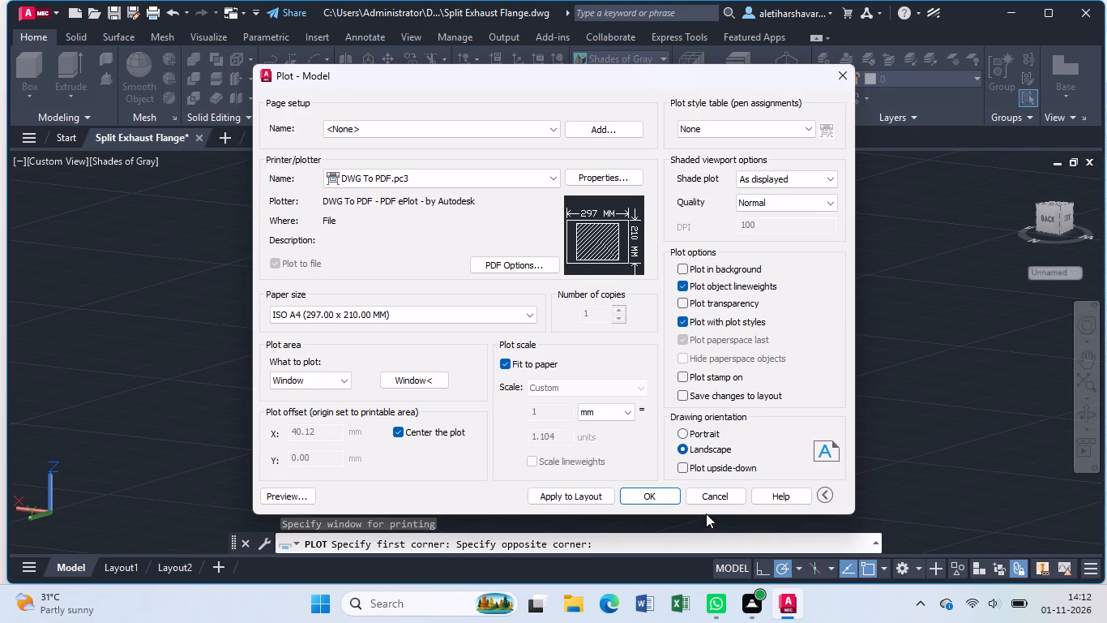
Plot the flange to Split Exhaust Flange-Model.pdf in Documents and close the resulting PDF.
click(643, 492)
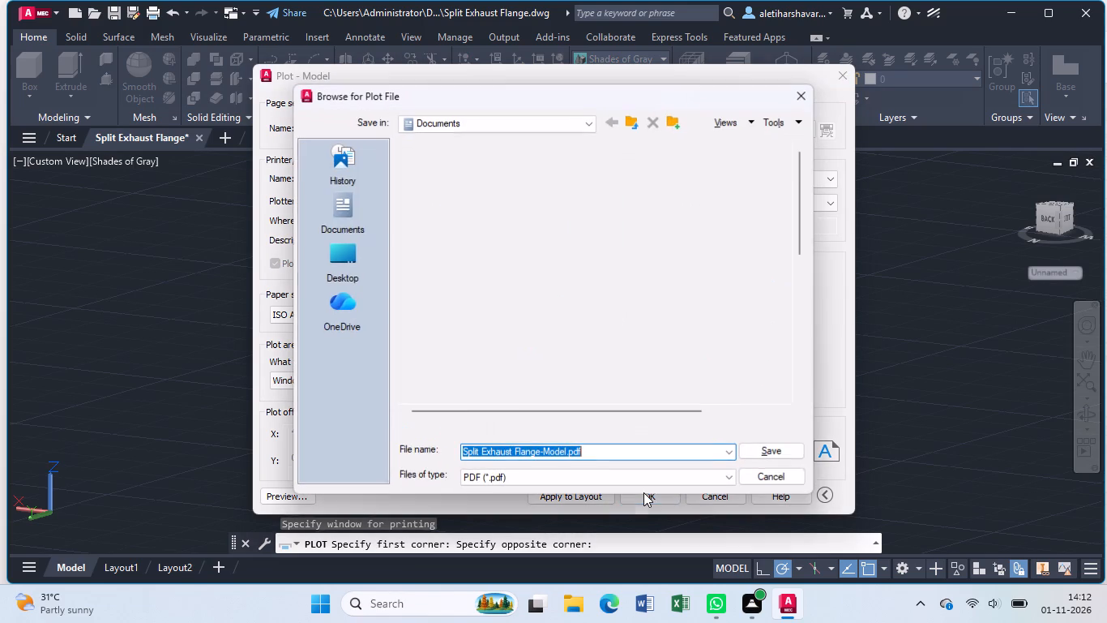
click(763, 450)
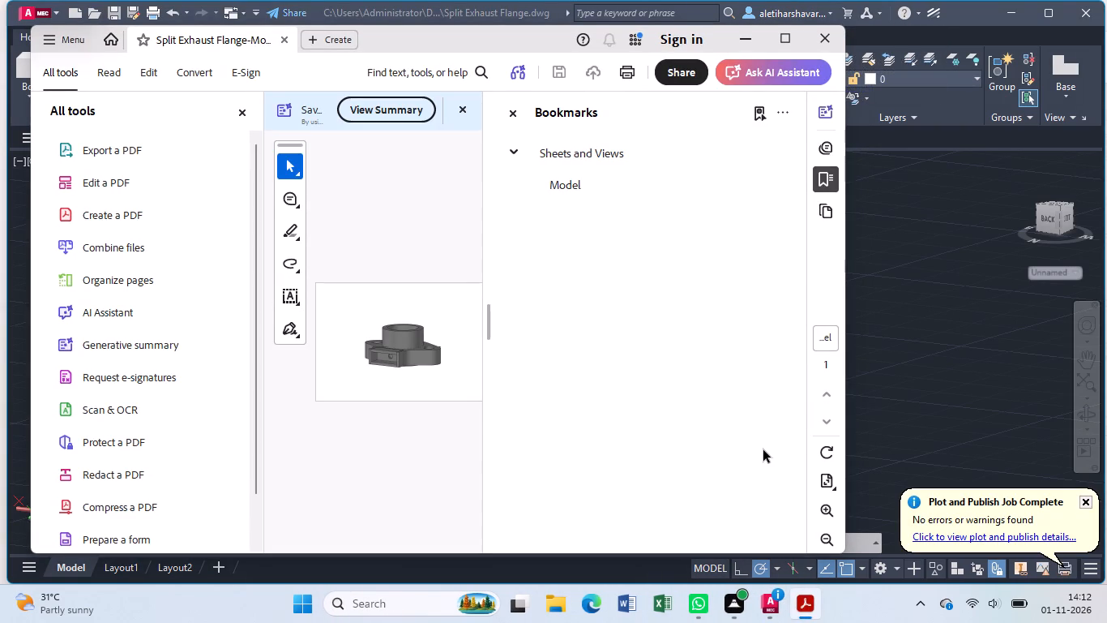
click(813, 37)
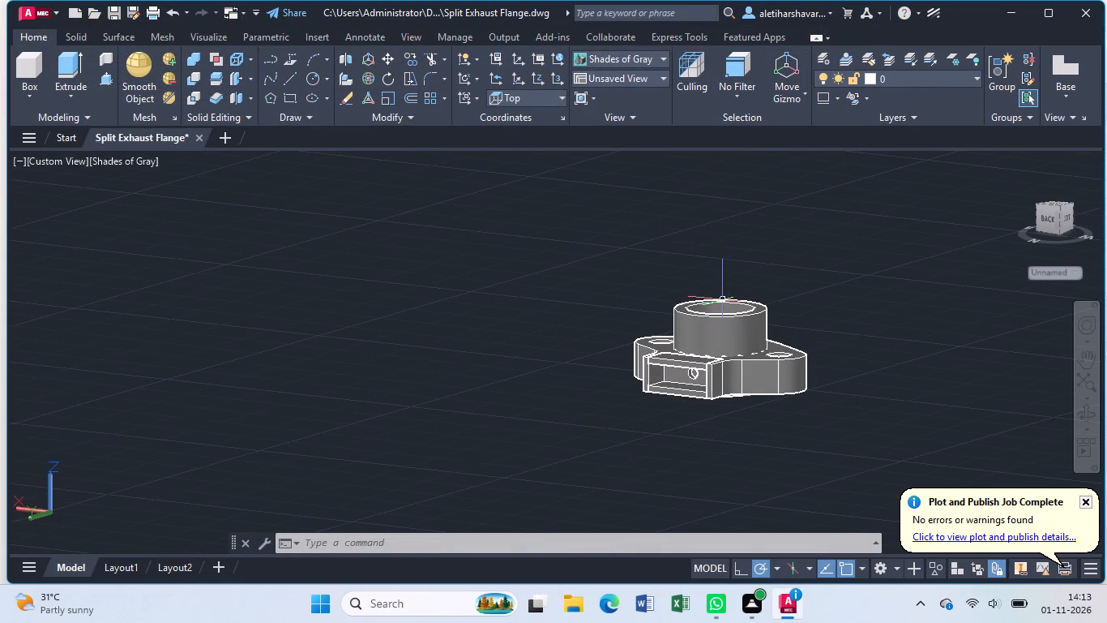